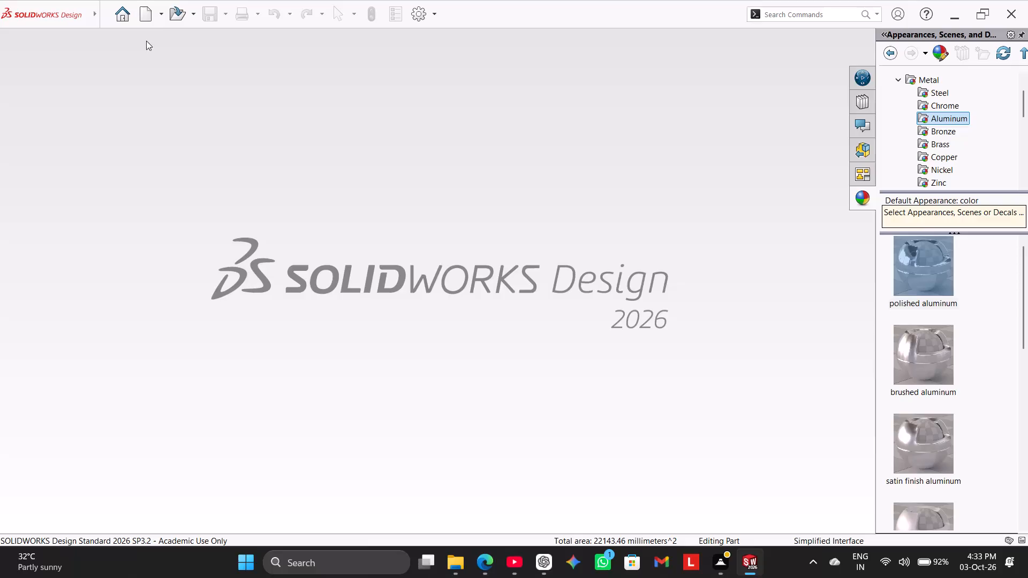
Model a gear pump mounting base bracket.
Create a new part document.
left_click(146, 17)
left_click(260, 242)
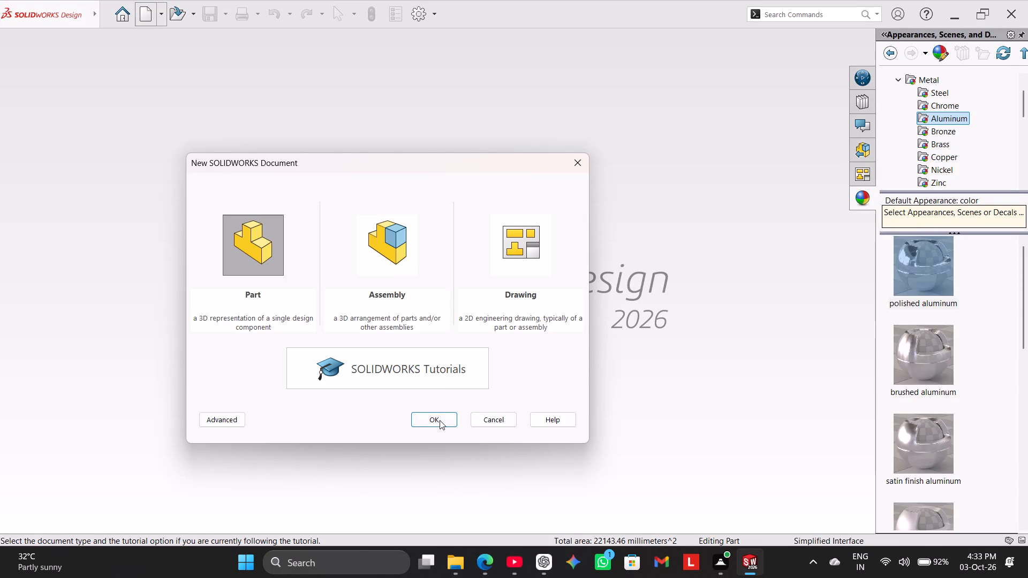
left_click(441, 421)
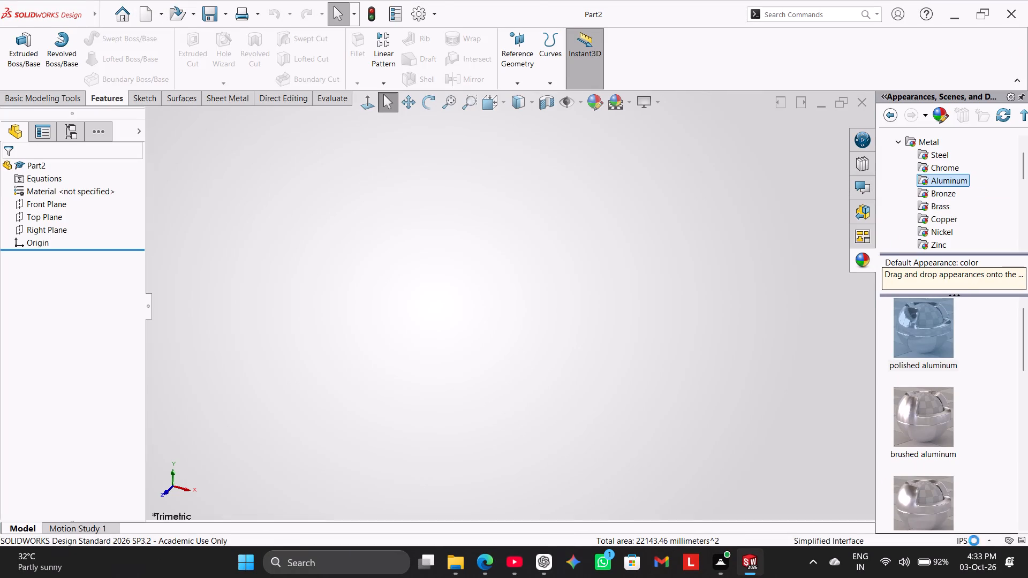
Set the document's unit system to MMGS.
left_click(974, 541)
left_click(954, 490)
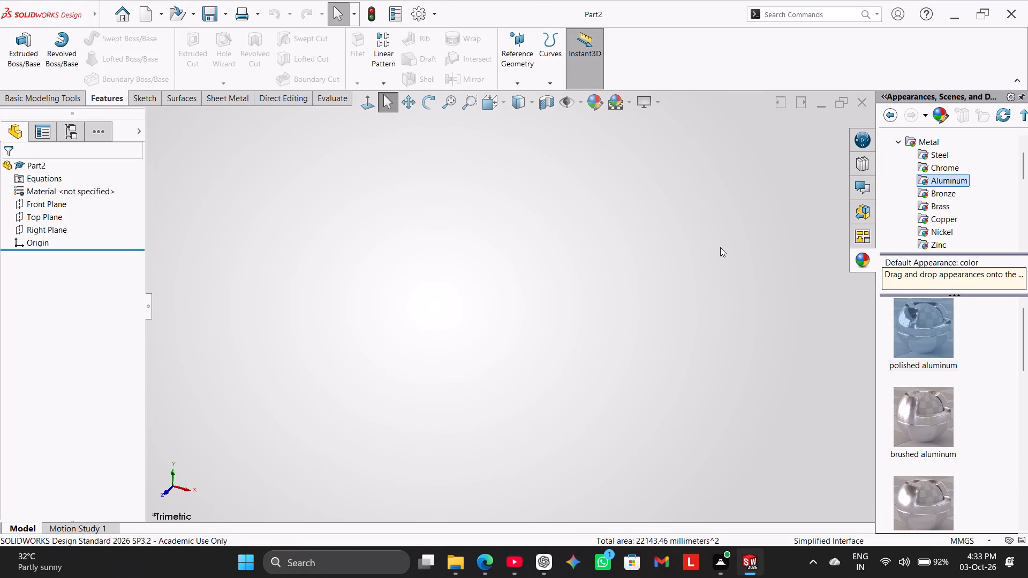
Change the scene to a plain white background.
left_click(610, 93)
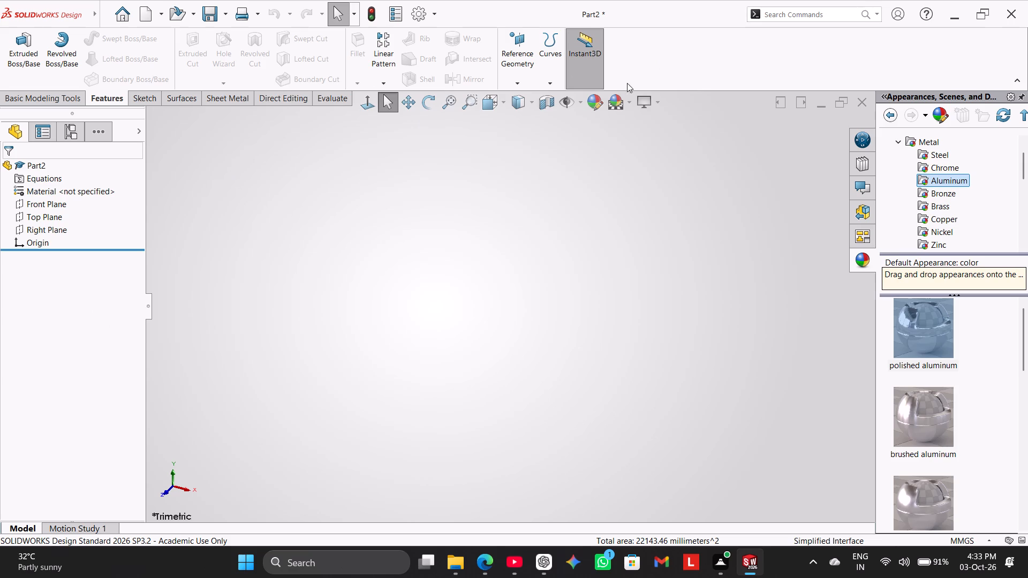
left_click(620, 107)
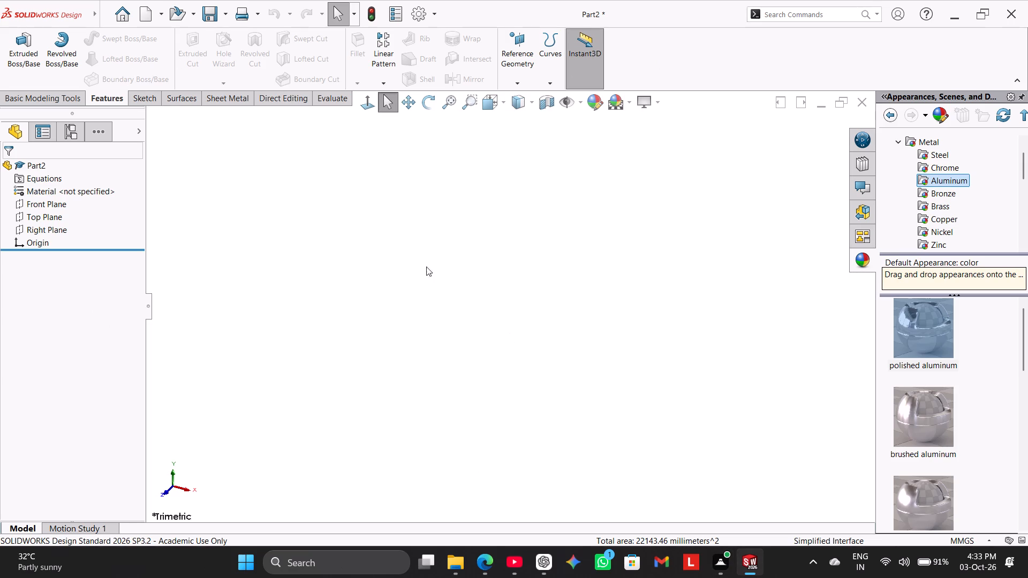
Start a new sketch on the Front Plane.
left_click(140, 103)
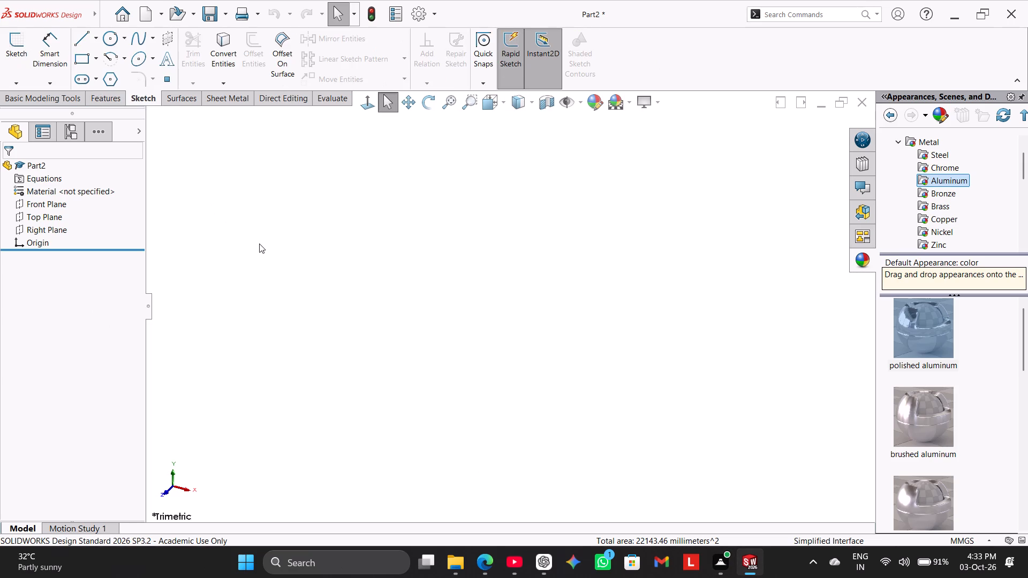
left_click(10, 55)
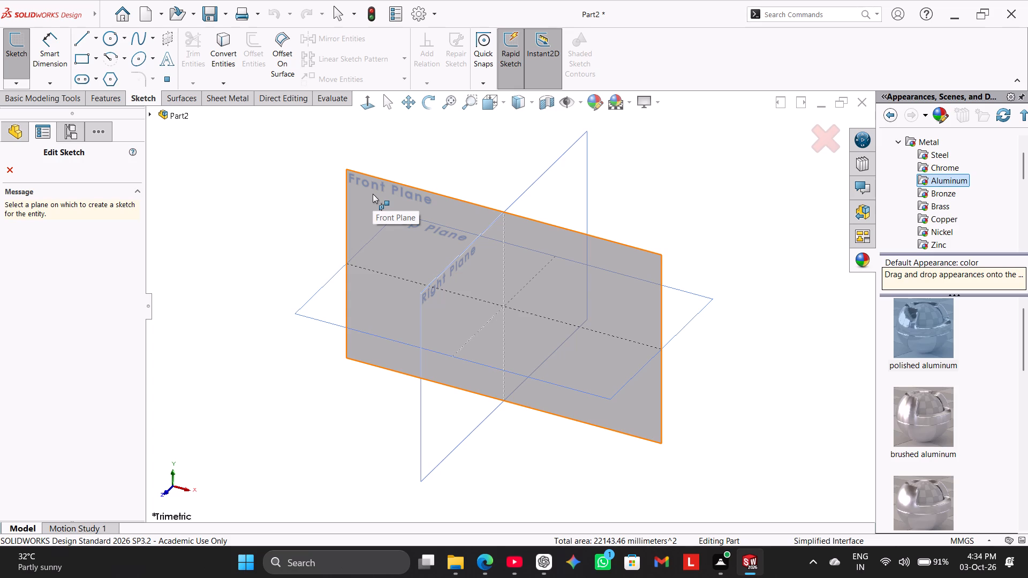
left_click(373, 194)
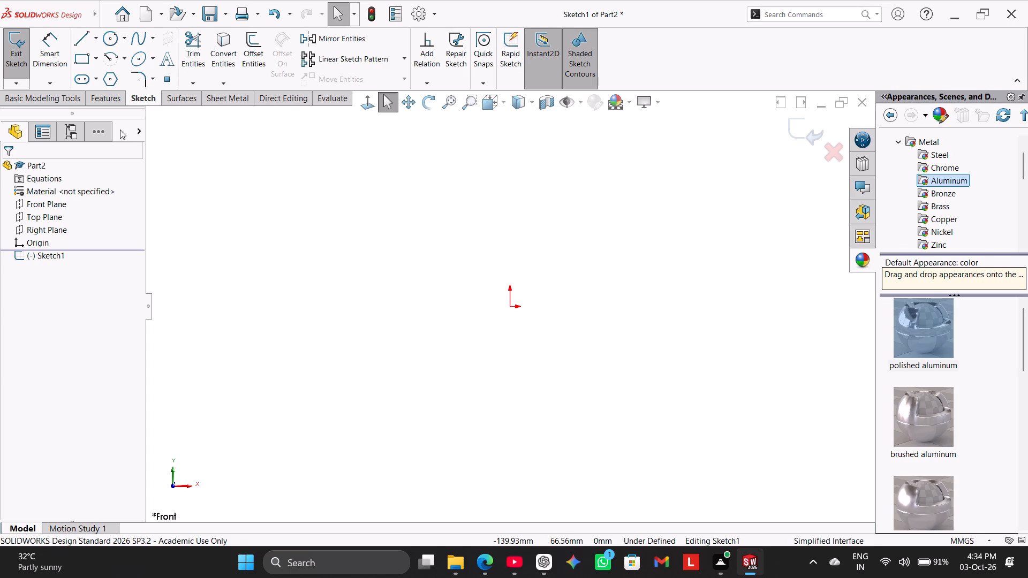
Draw the base outline from the origin: a horizontal line about 75 mm, a vertical about 15 mm, and a horizontal line back about 62 mm.
left_click(80, 39)
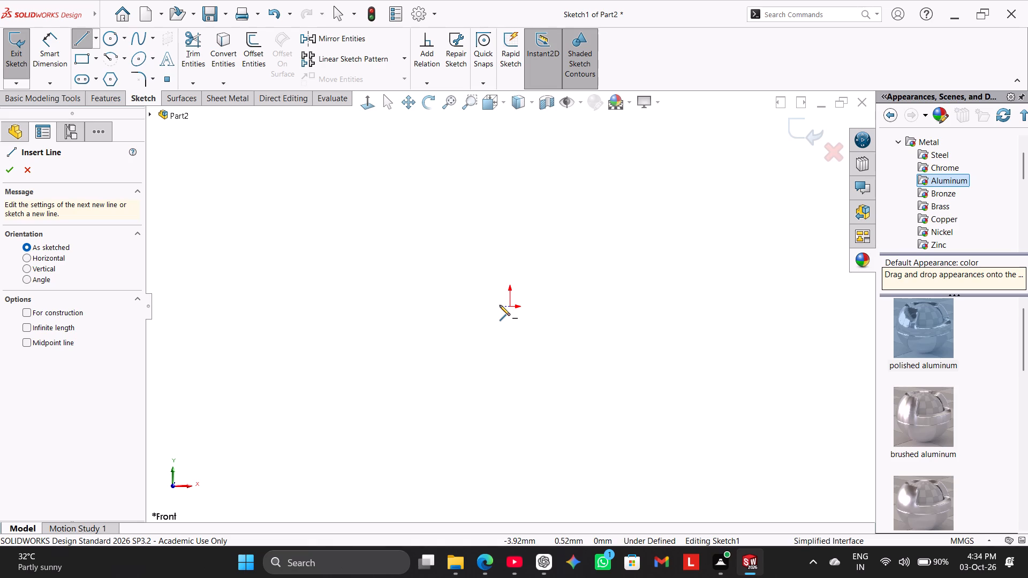
left_click(512, 306)
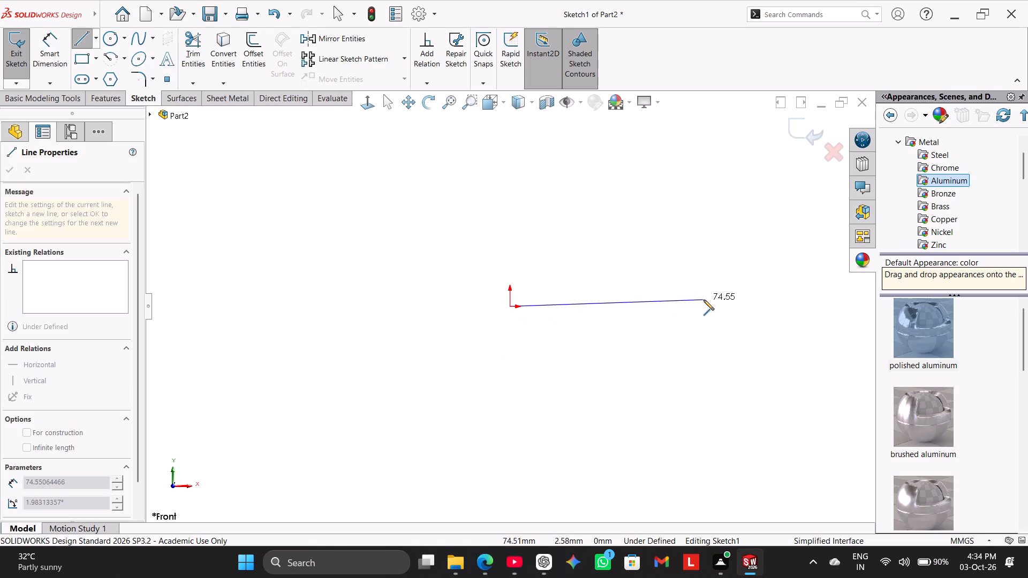
left_click(708, 303)
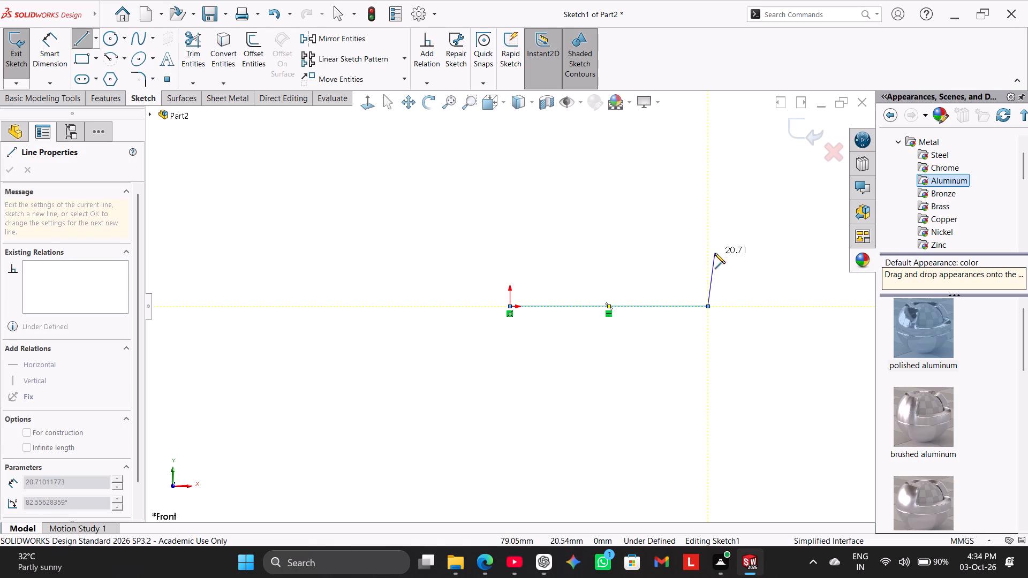
left_click(708, 267)
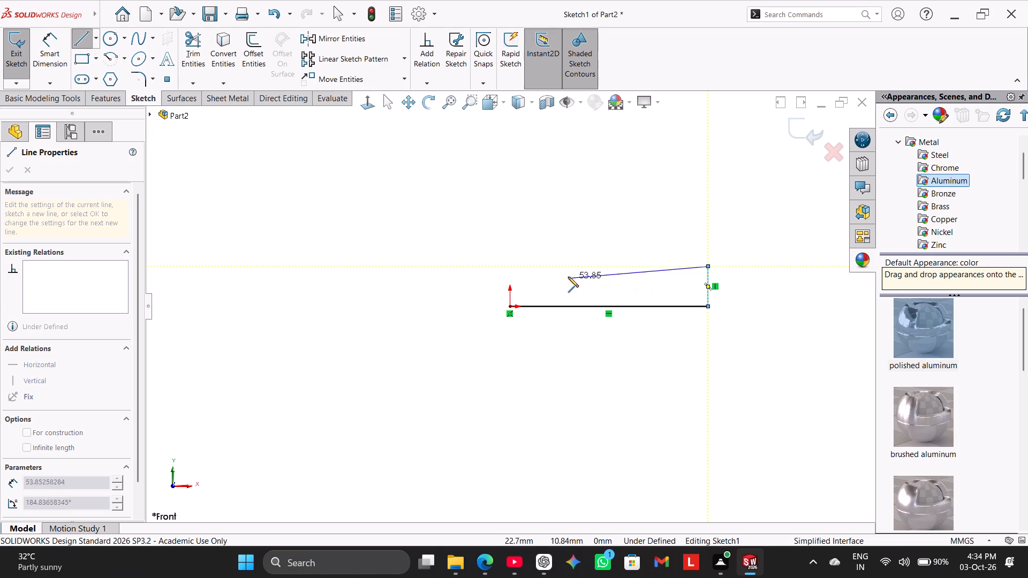
left_click(546, 268)
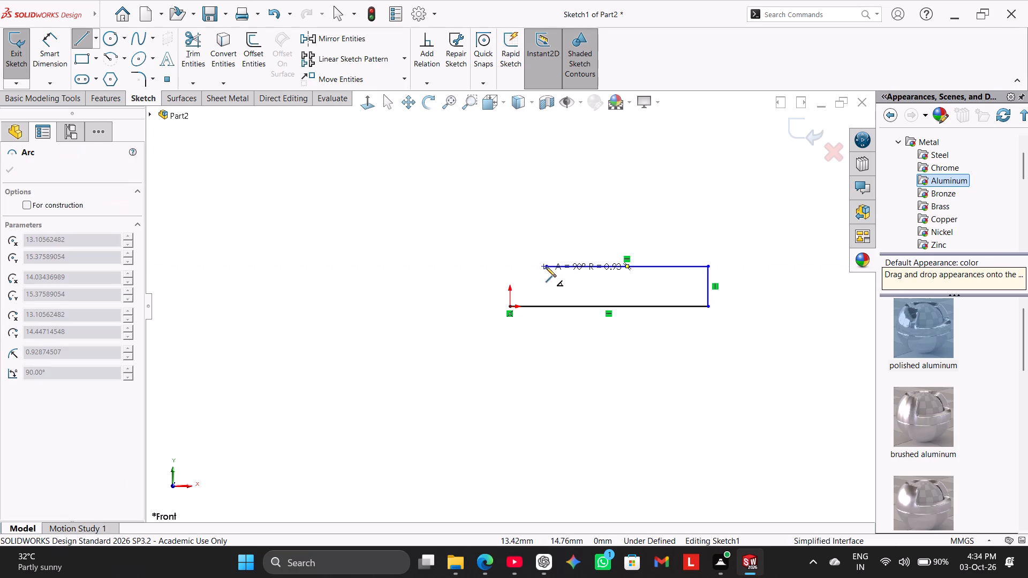
Continue the profile with an outward-bulging tangent arc and a reversed tangent arc of about 6.5 mm radius above the base.
scroll(566, 243, "down", 3)
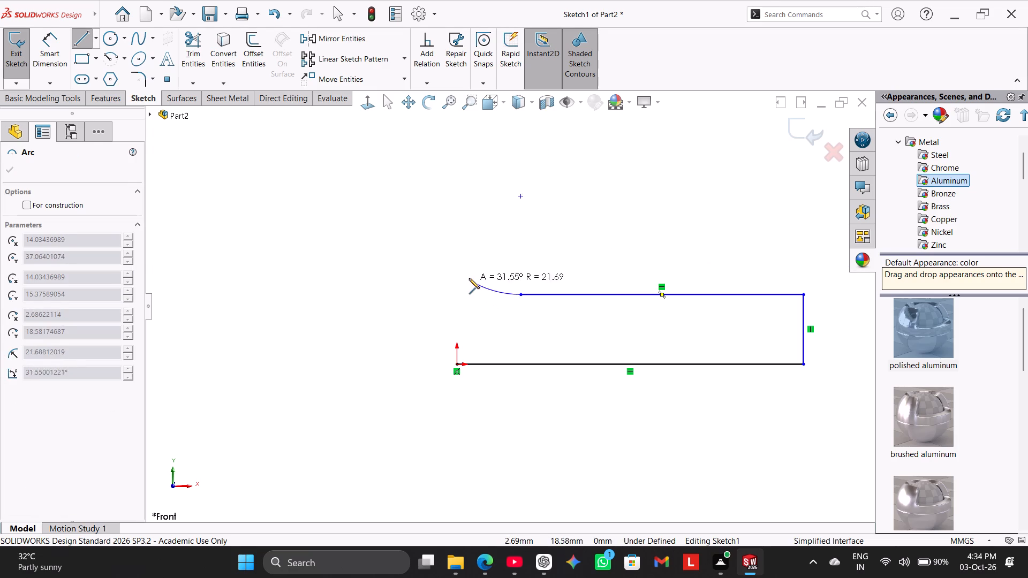
left_click(503, 234)
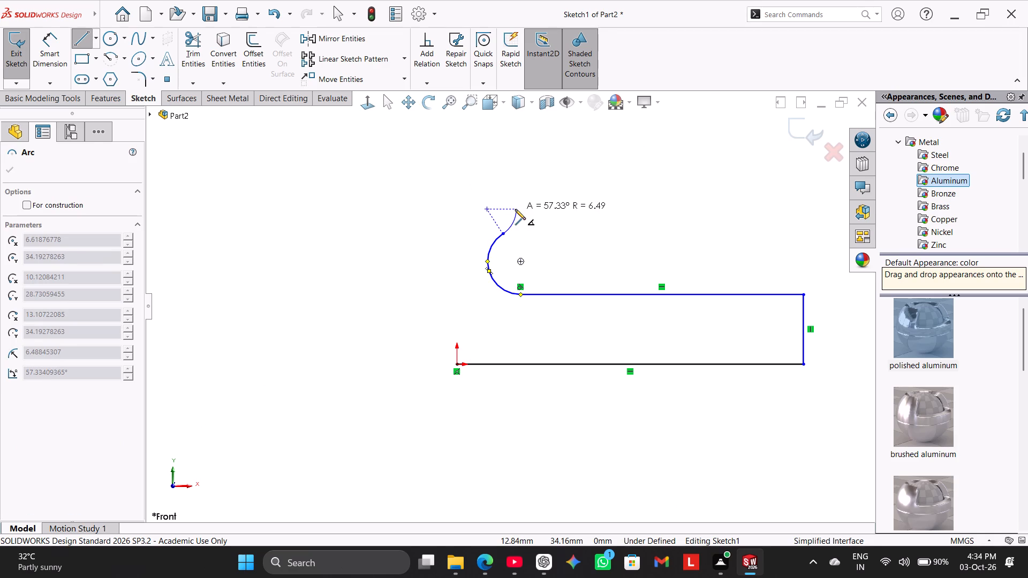
left_click(515, 209)
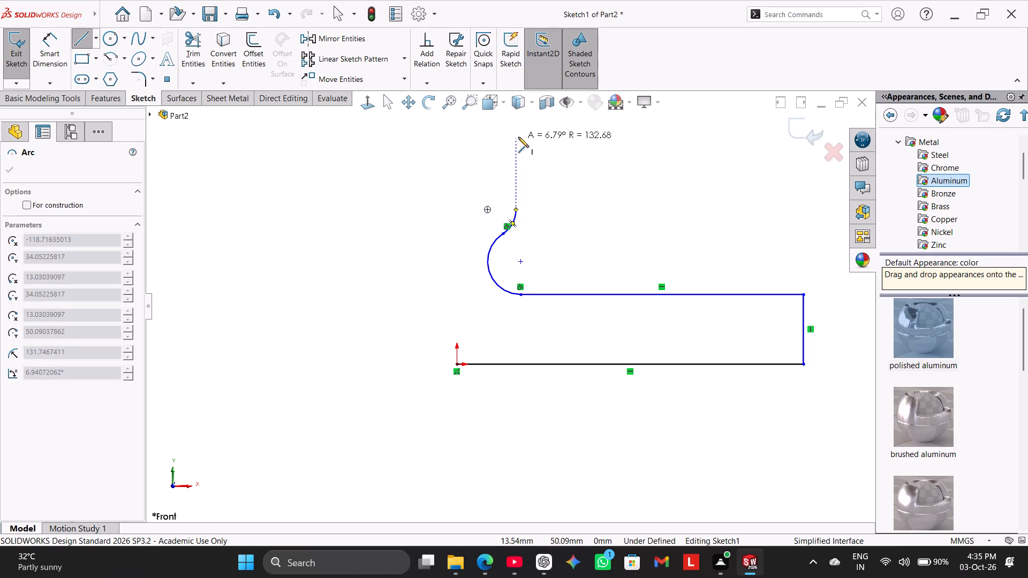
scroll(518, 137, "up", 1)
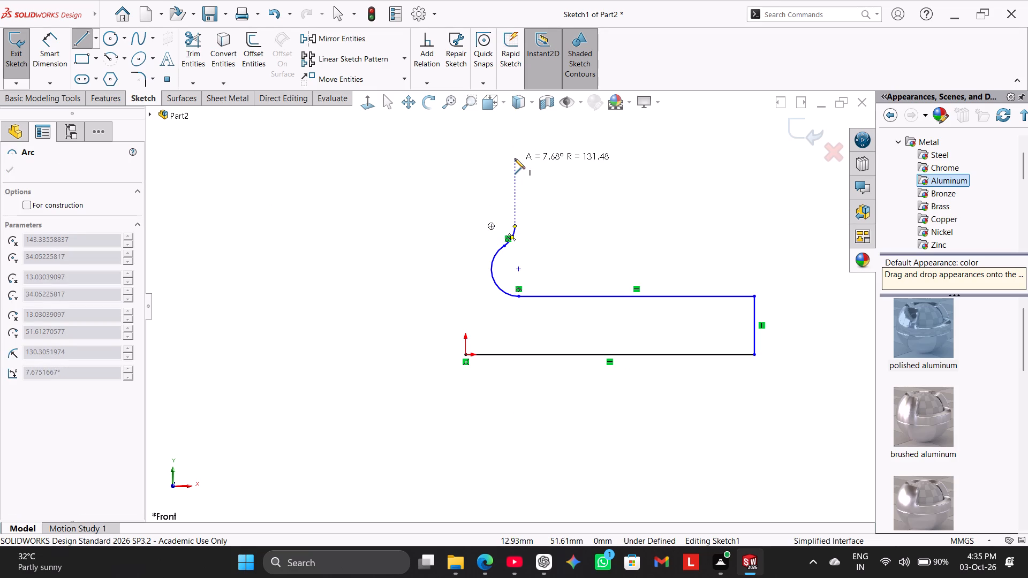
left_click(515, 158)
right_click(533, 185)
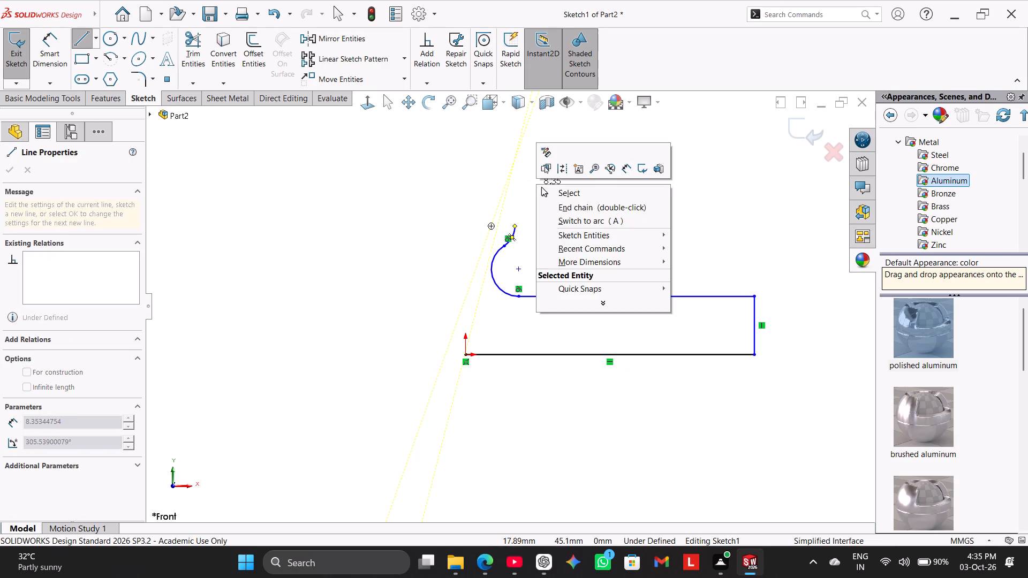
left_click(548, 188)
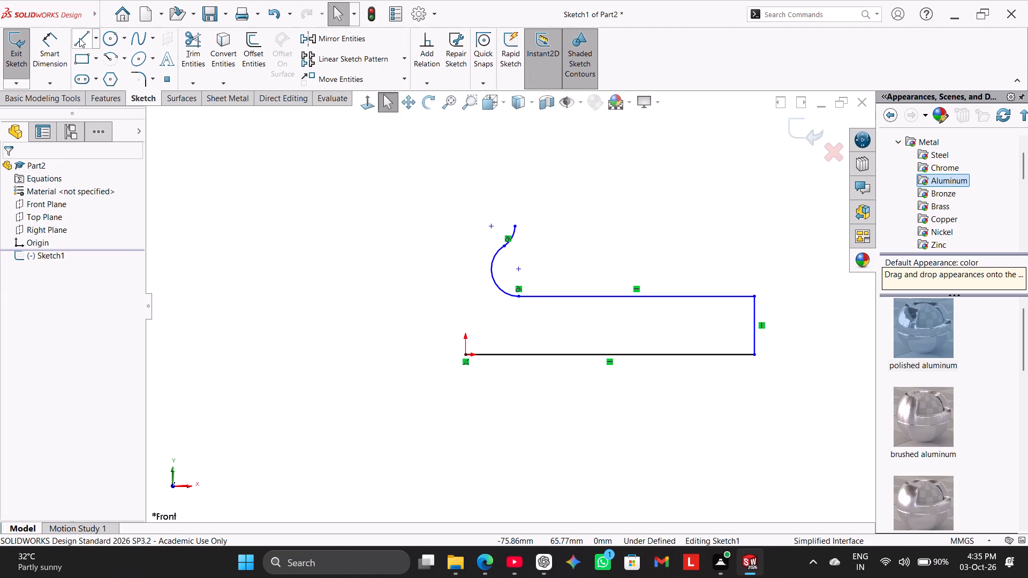
Draw a vertical line about 22 mm up from the last arc's end and add a small tangent arc curving inward at its top.
left_click(113, 47)
left_click(85, 35)
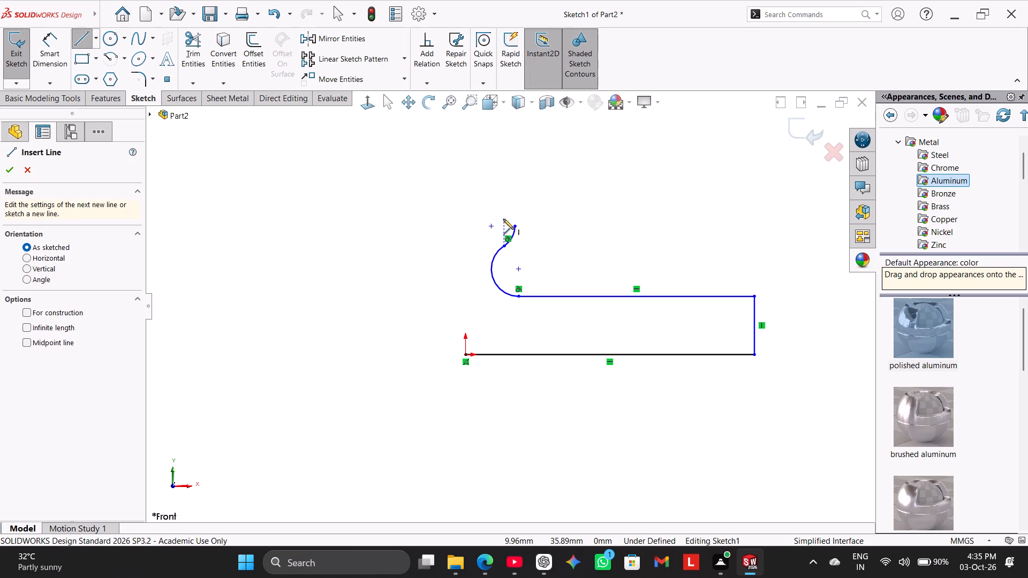
left_click(512, 226)
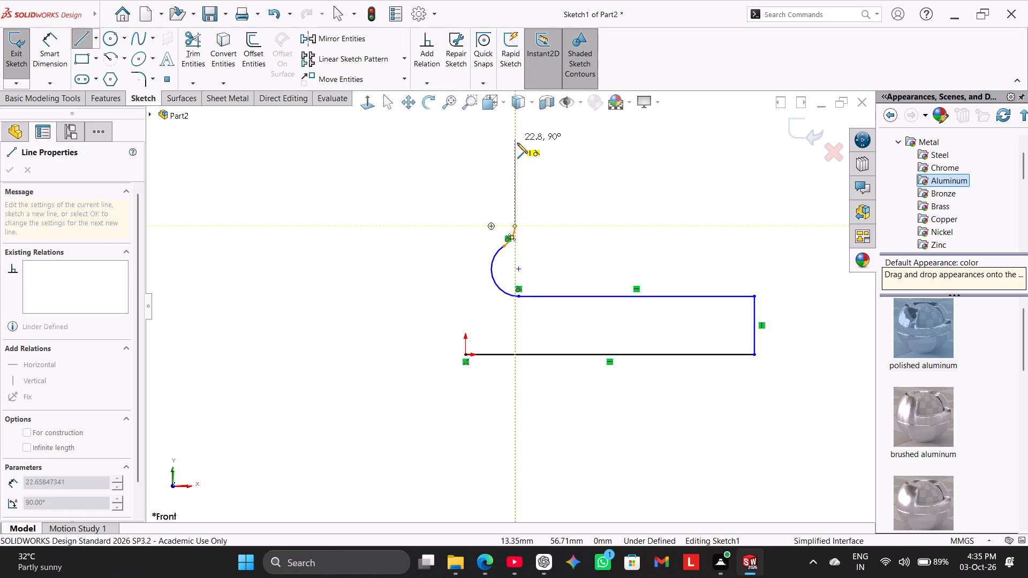
left_click(517, 143)
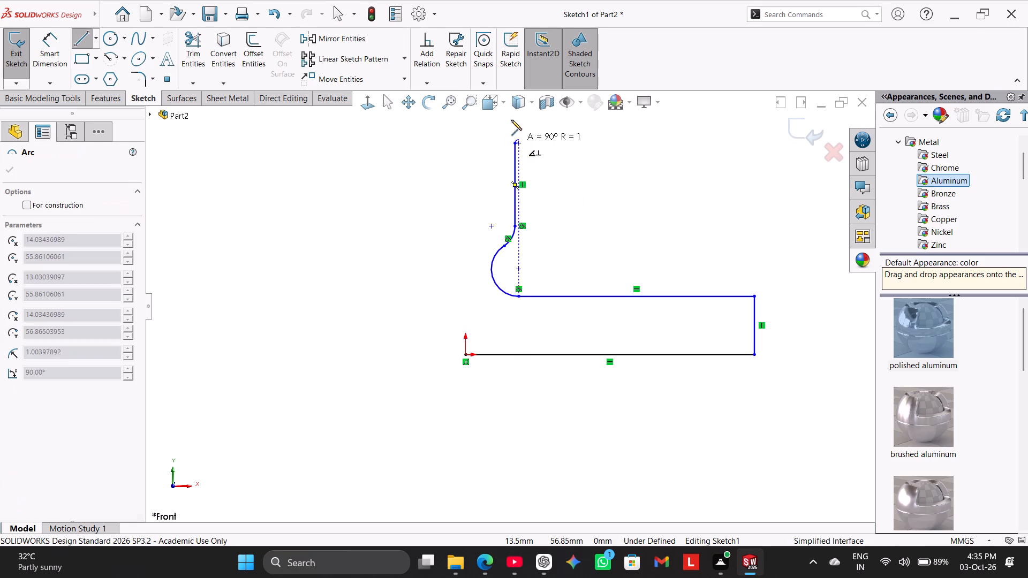
scroll(527, 123, "up", 2)
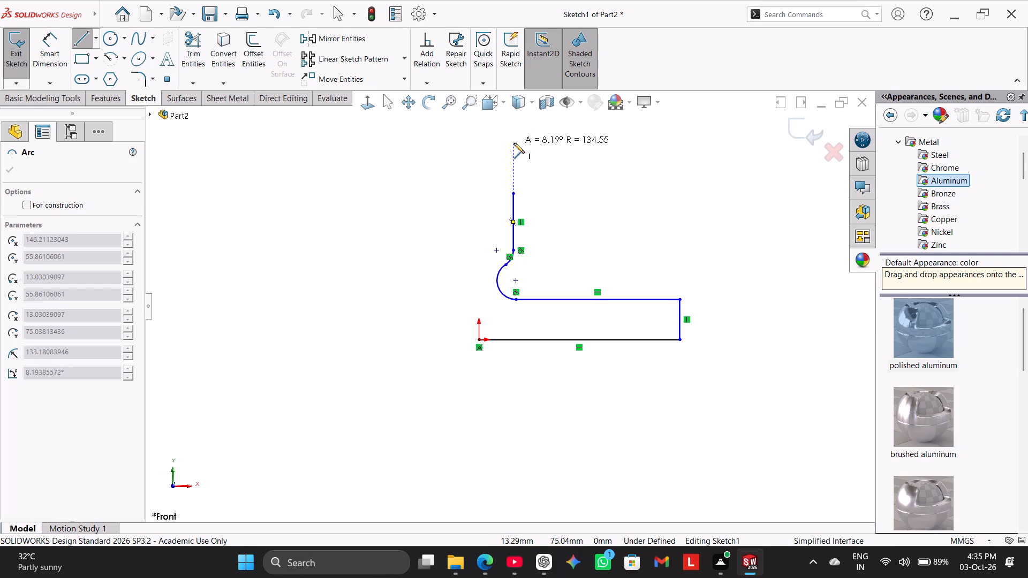
left_click(513, 192)
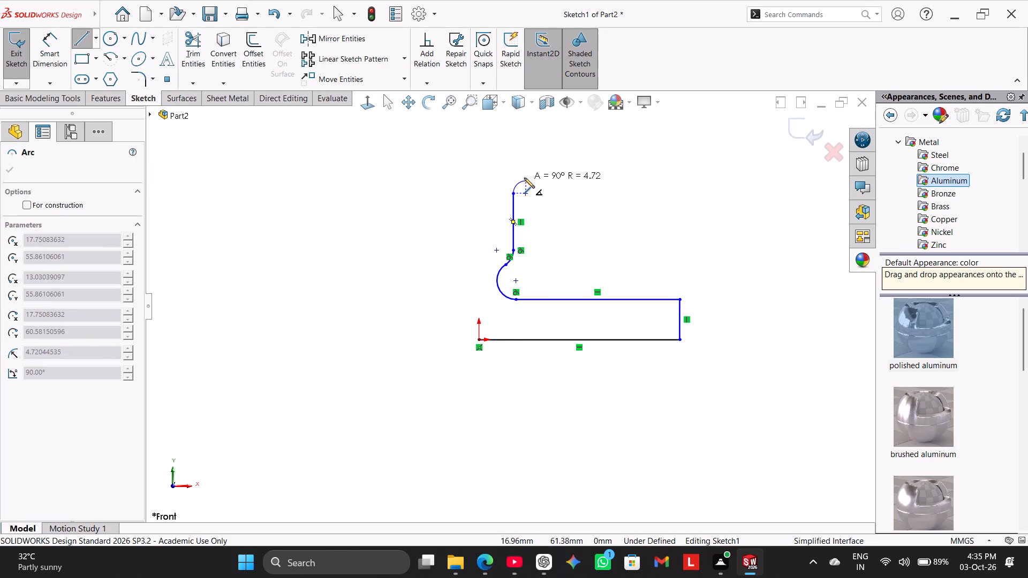
left_click(524, 178)
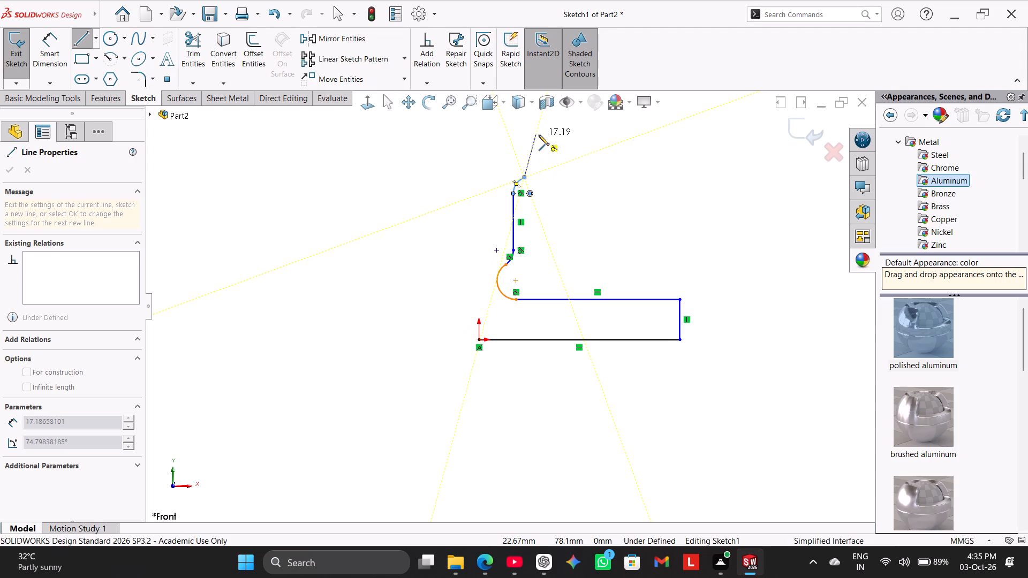
Add a large tangent arc of about 15 mm radius and 140° above the small arc.
scroll(556, 182, "down", 1)
scroll(547, 173, "up", 2)
scroll(547, 173, "down", 2)
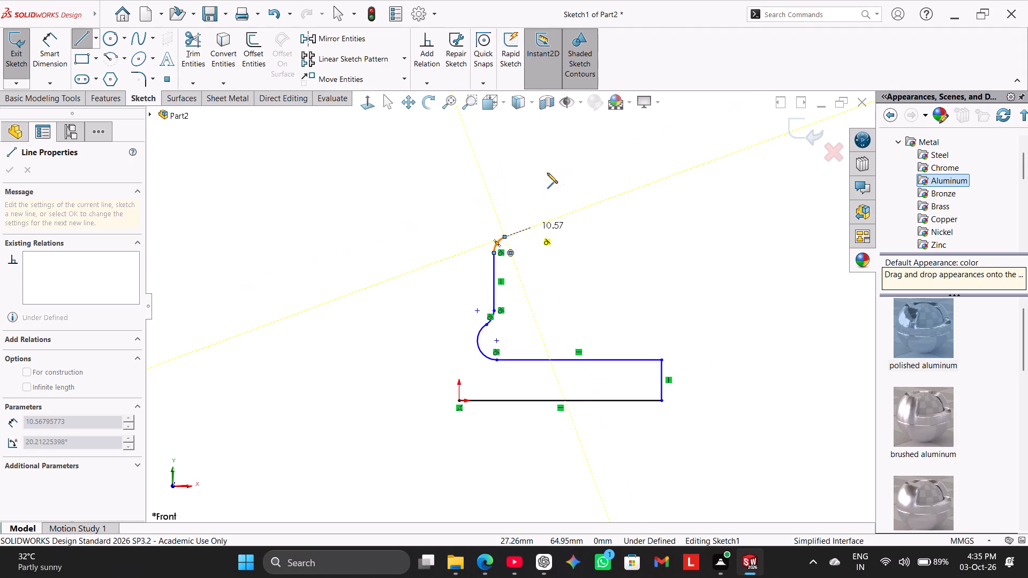
scroll(547, 173, "down", 2)
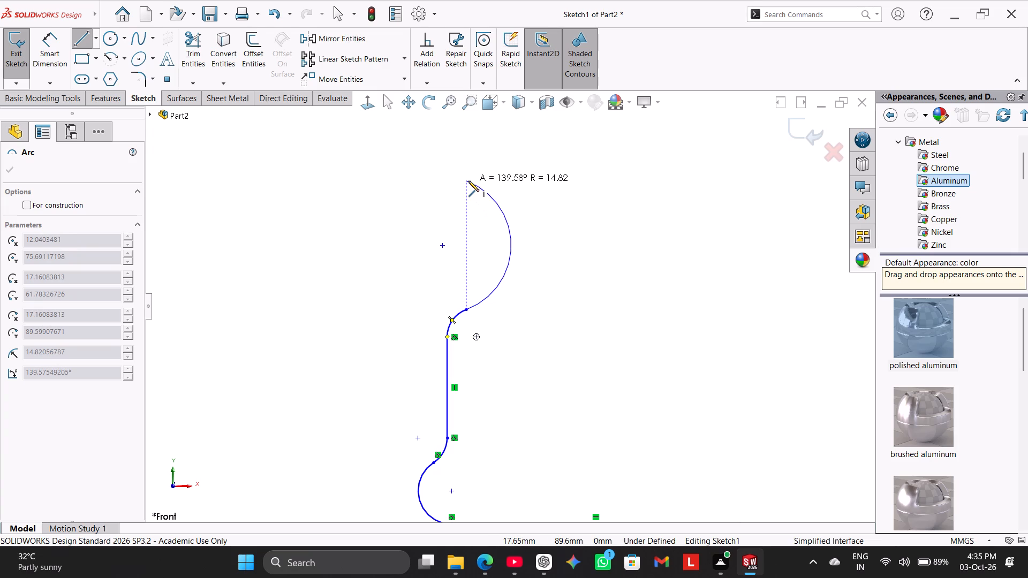
left_click(468, 181)
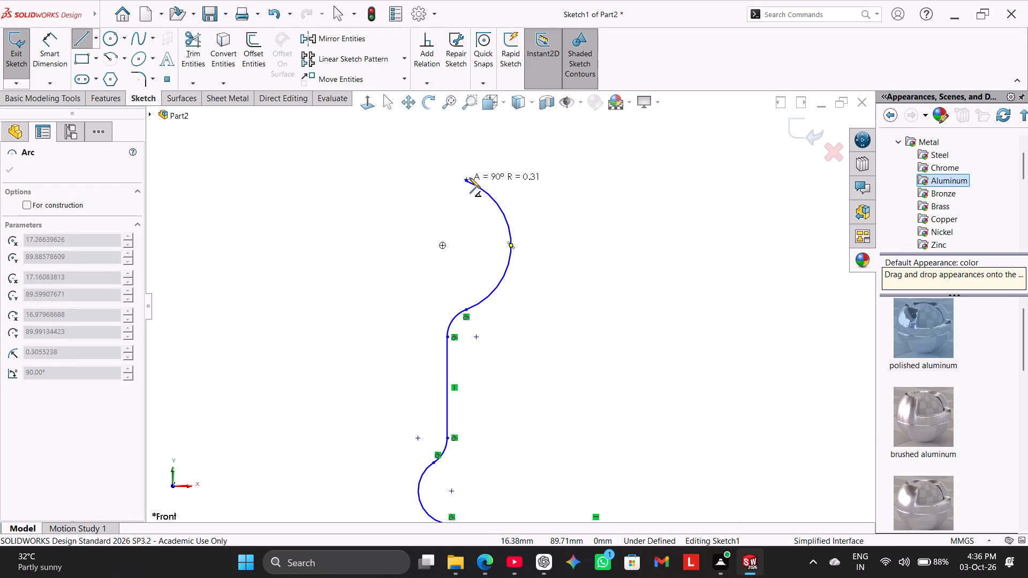
Finish the profile's top with a slanted line about 6 mm long and a tangent arc of about 2.6 mm radius, and end the chain.
scroll(476, 179, "down", 4)
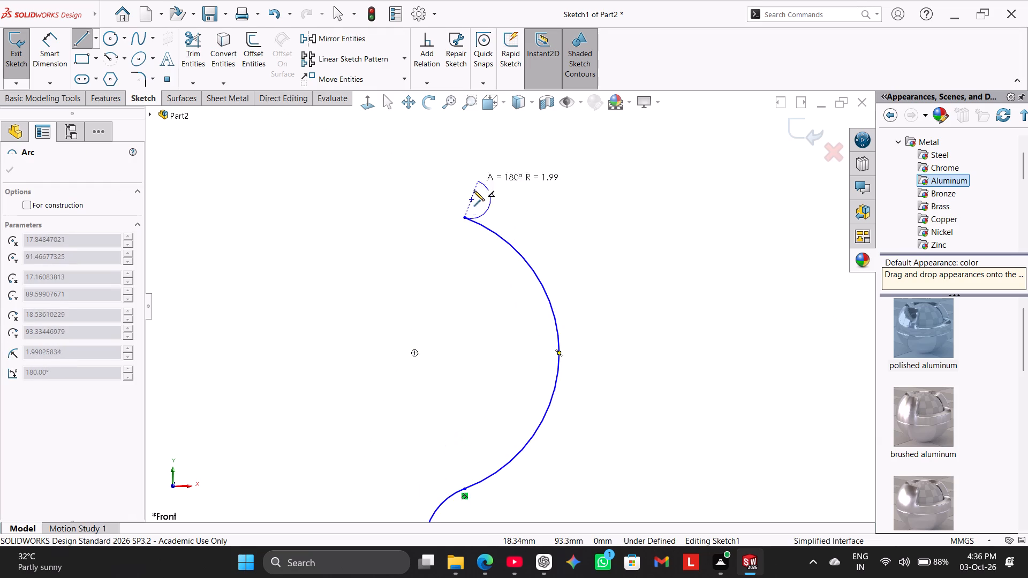
left_click(463, 217)
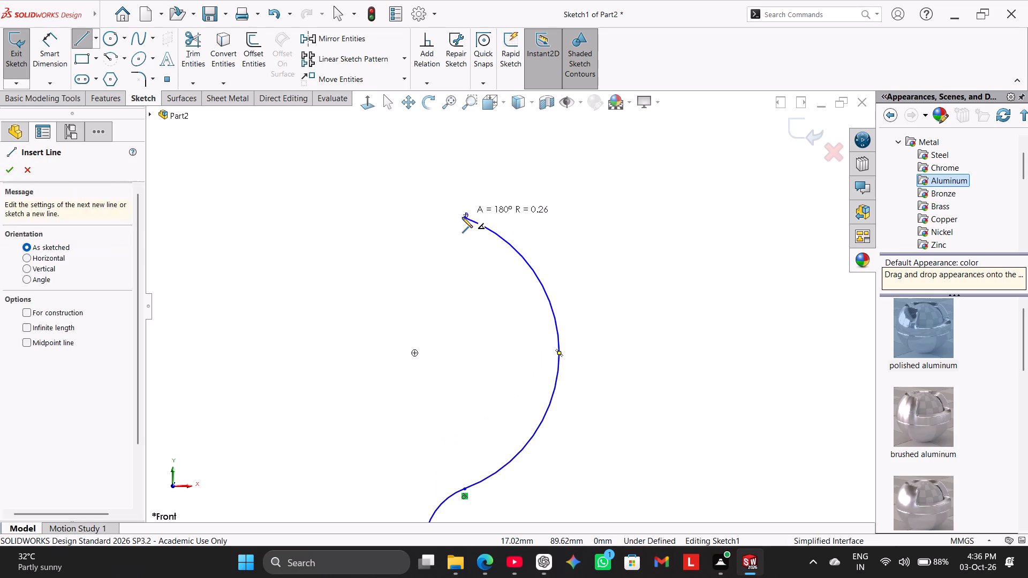
left_click(430, 168)
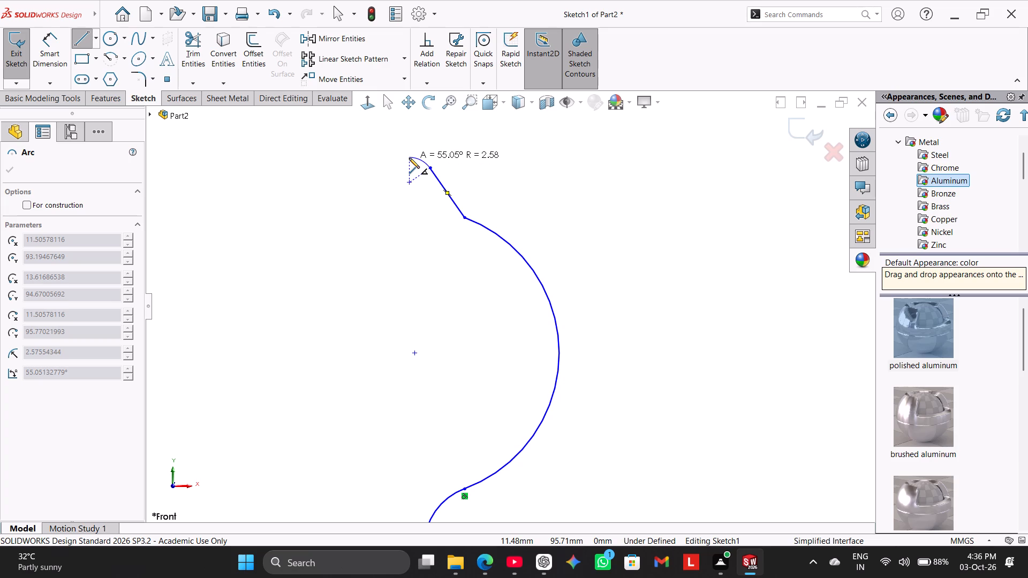
left_click(409, 158)
scroll(422, 253, "up", 2)
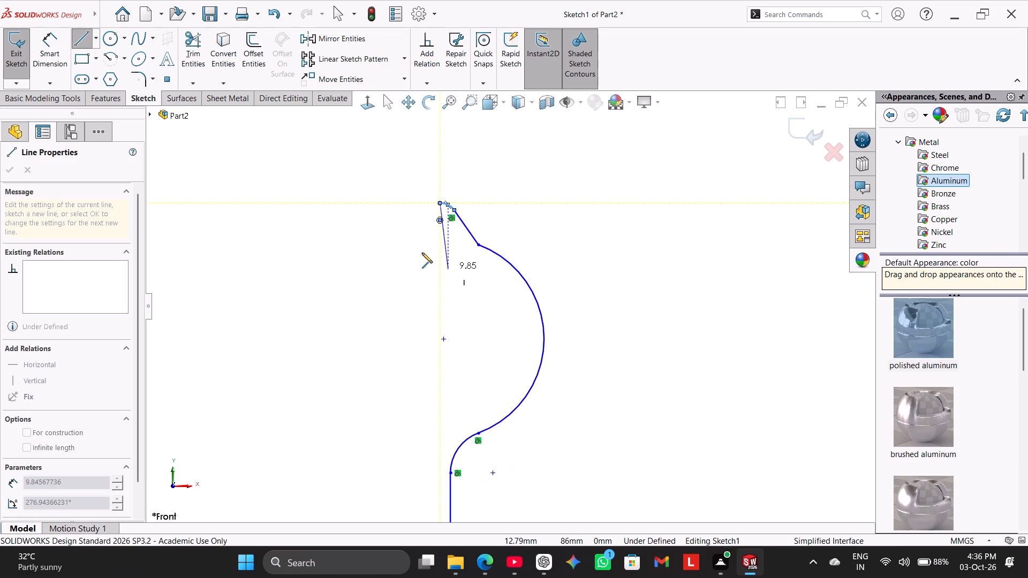
scroll(422, 253, "up", 6)
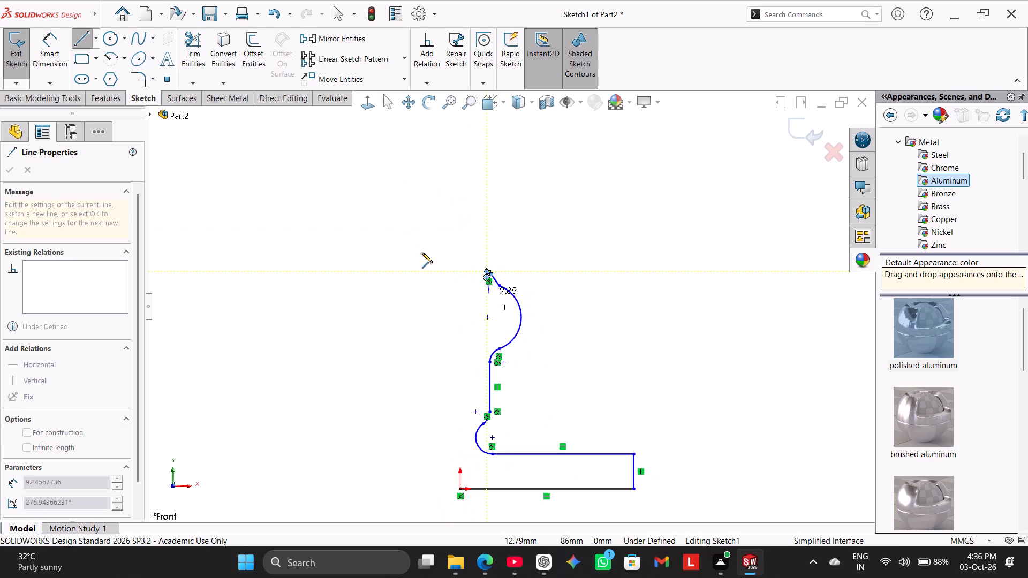
right_click(390, 256)
left_click(404, 261)
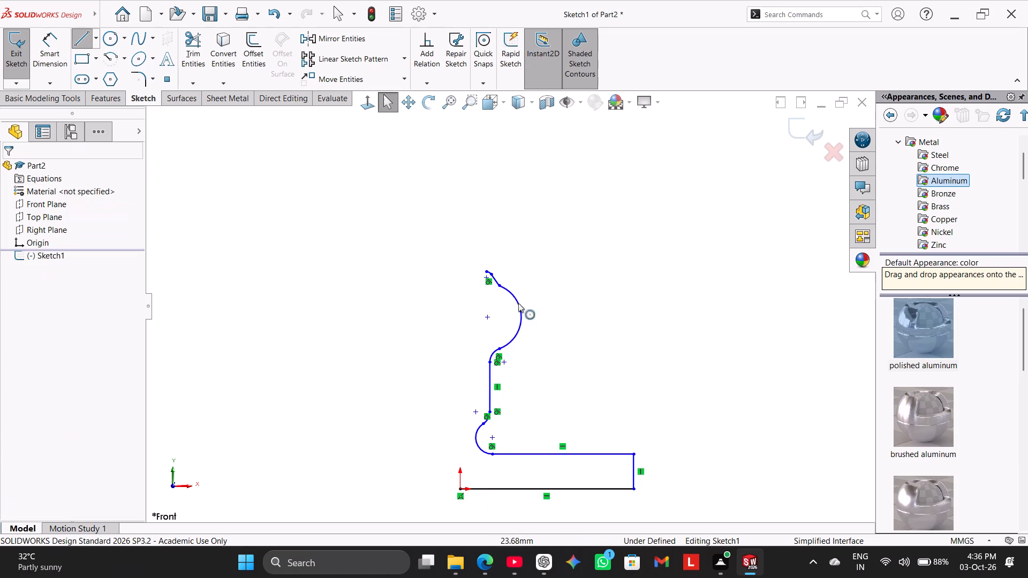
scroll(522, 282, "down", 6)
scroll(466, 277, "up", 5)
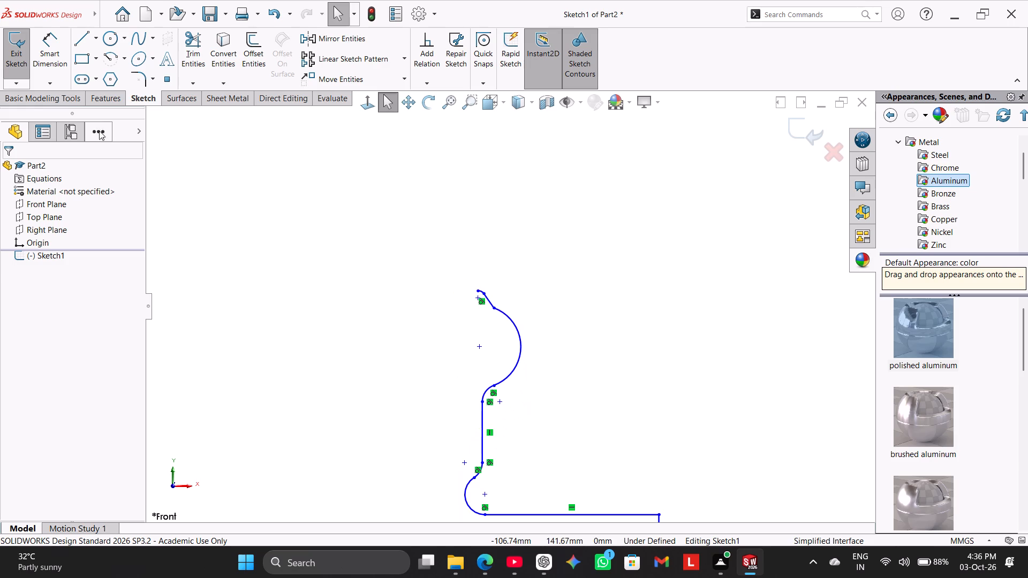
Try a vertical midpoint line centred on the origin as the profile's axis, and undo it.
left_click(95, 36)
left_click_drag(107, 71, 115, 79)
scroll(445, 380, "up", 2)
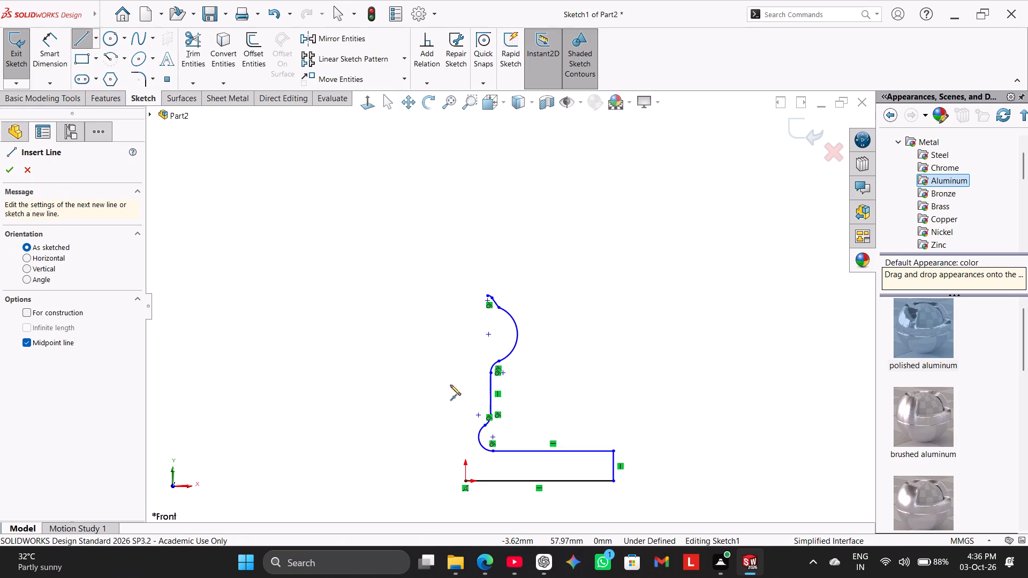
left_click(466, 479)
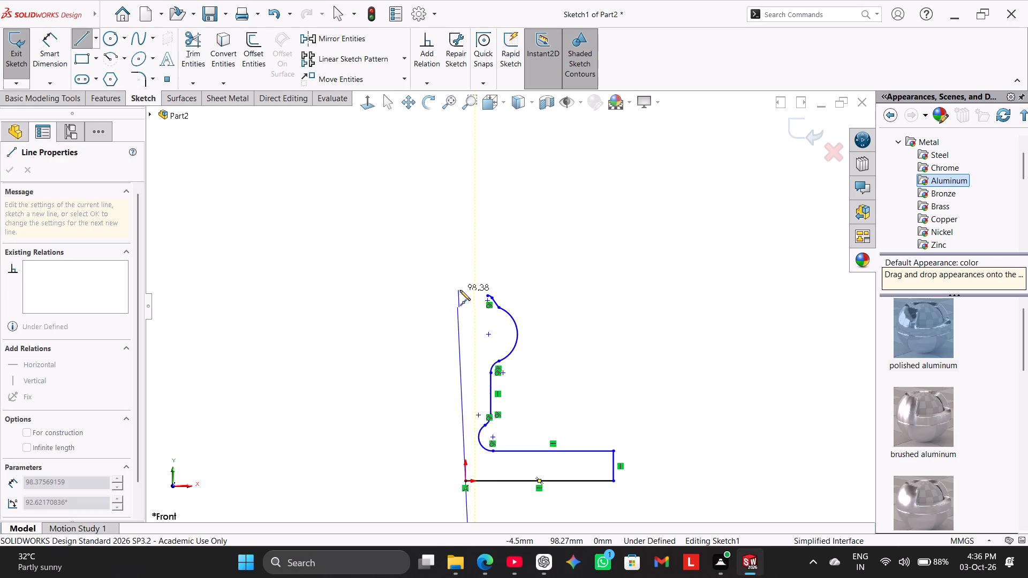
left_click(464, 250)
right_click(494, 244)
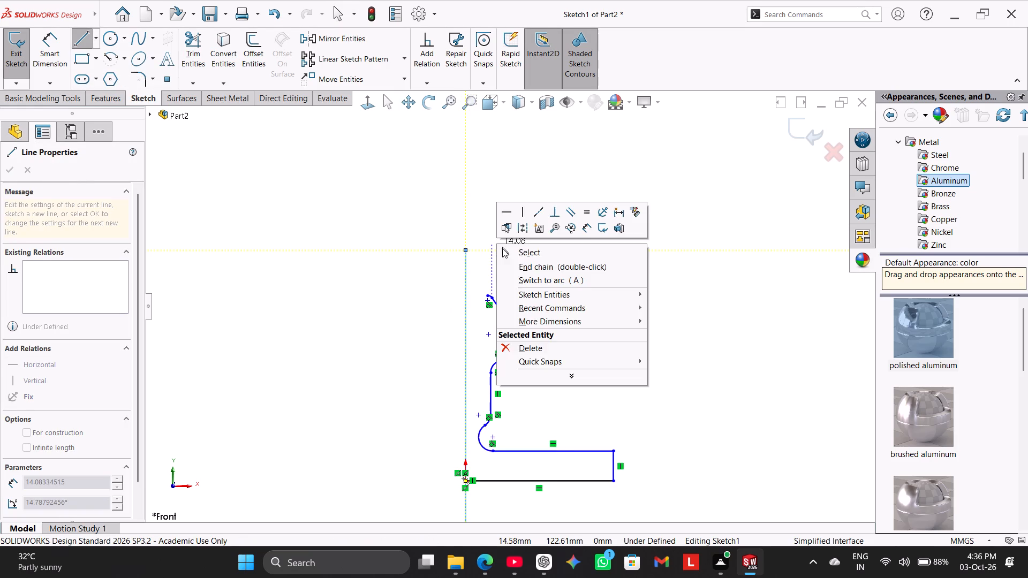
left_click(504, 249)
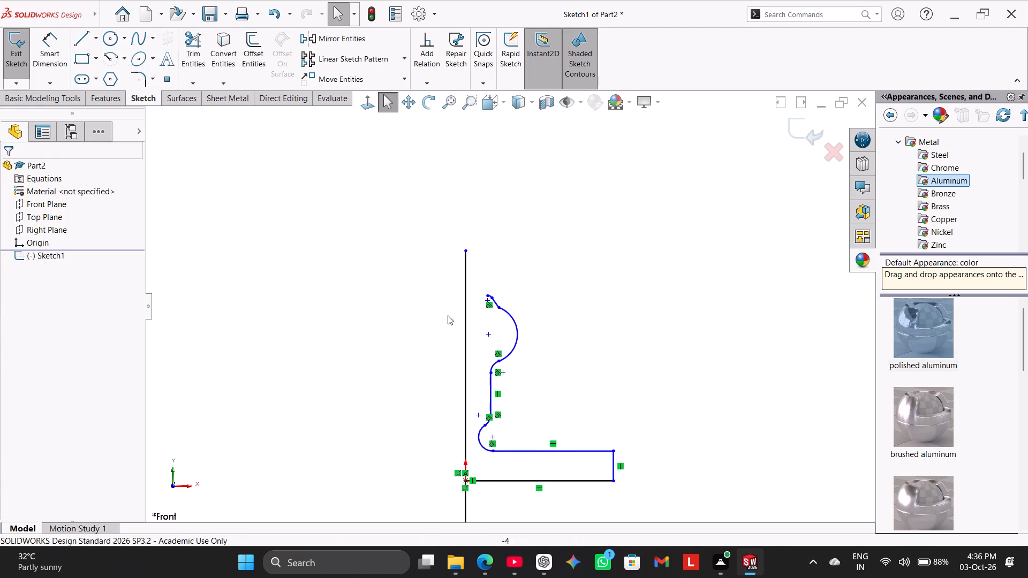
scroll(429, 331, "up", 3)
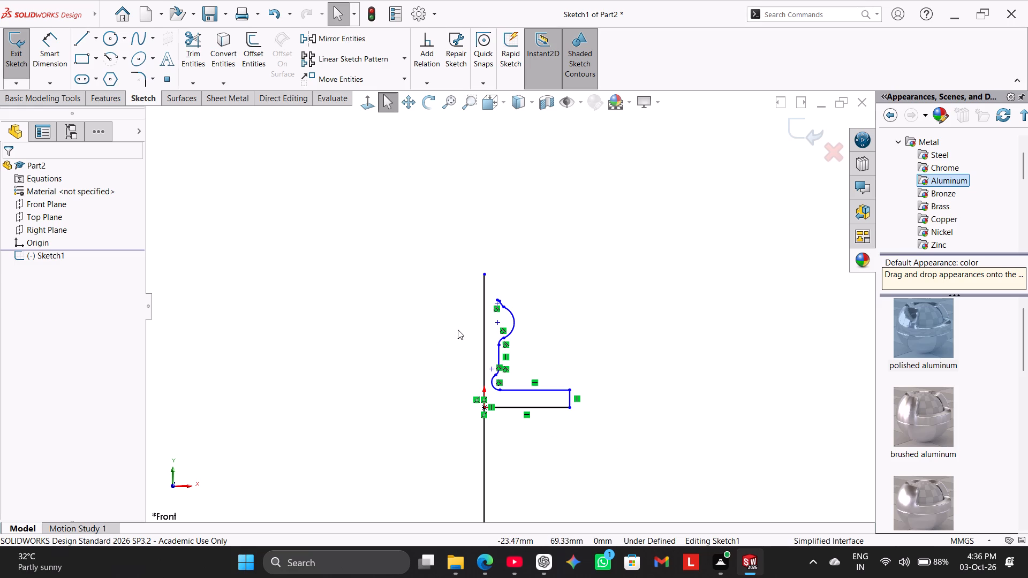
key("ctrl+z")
Draw a vertical centerline from the origin up to well above the profile's top, and end the chain.
left_click(93, 41)
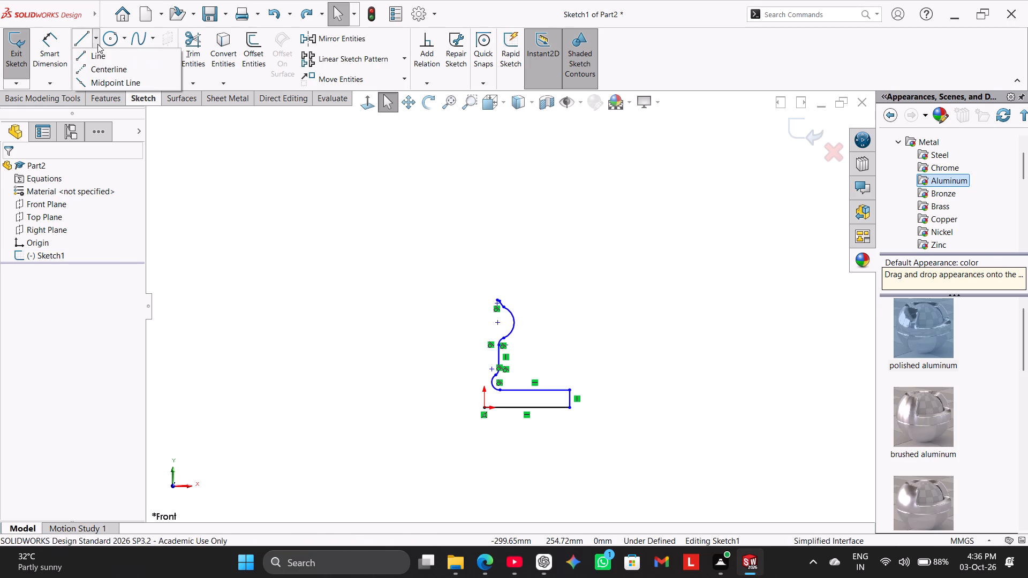
left_click(115, 69)
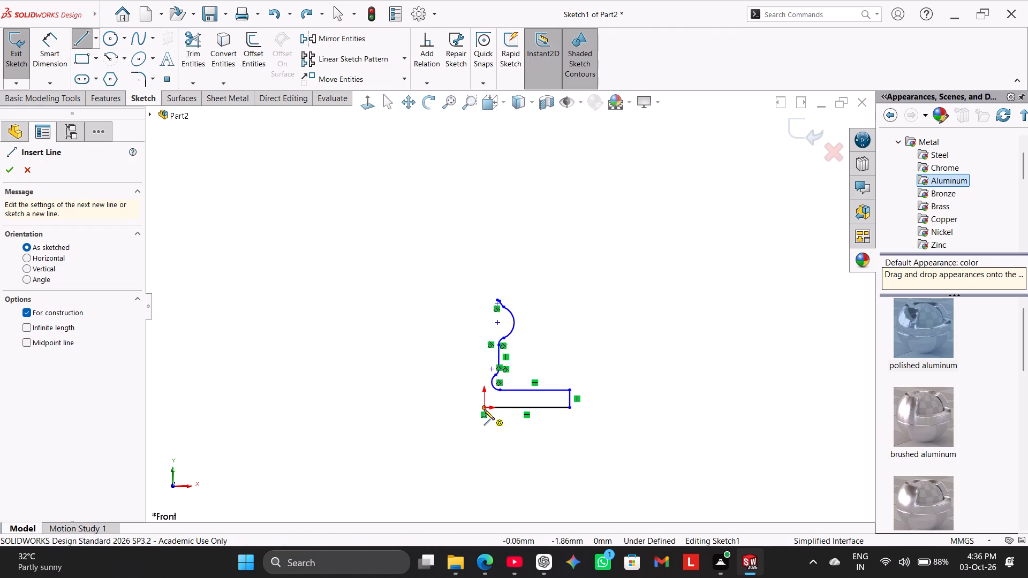
left_click(484, 409)
left_click(482, 214)
right_click(514, 193)
left_click(533, 200)
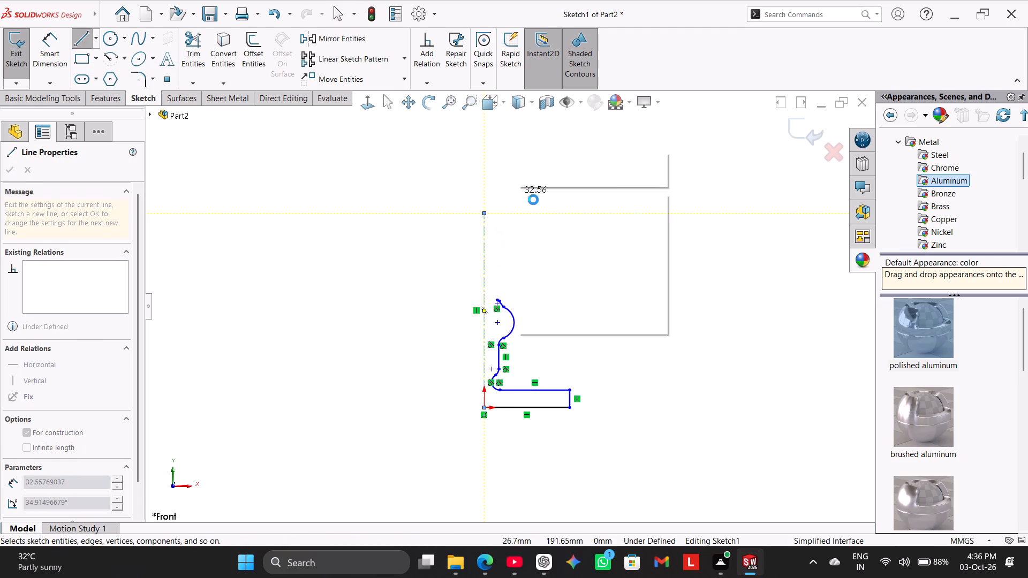
Move the centre point of the small arc at the profile's top onto the vertical centerline.
scroll(512, 258, "down", 2)
scroll(502, 306, "down", 6)
scroll(483, 354, "down", 1)
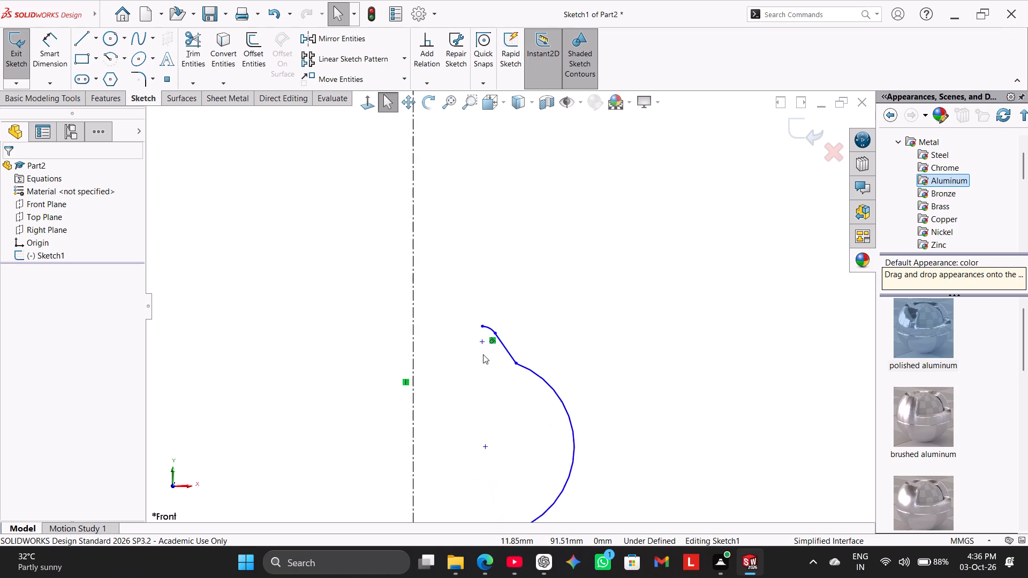
scroll(483, 354, "down", 1)
left_click_drag(482, 336, 411, 331)
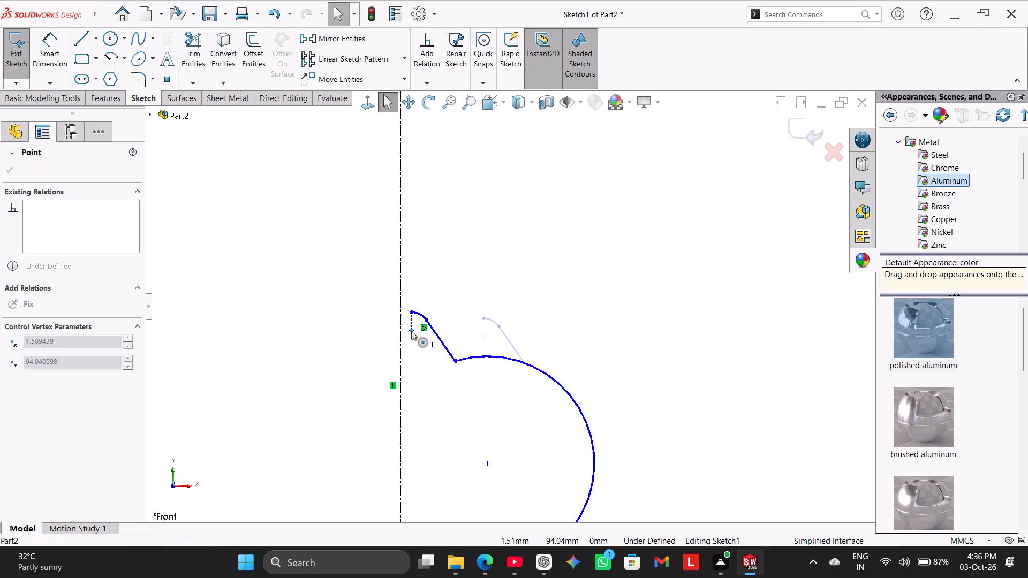
left_click_drag(411, 331, 398, 328)
left_click(313, 368)
Dimension the height of the base's short vertical edge as 10 mm.
scroll(334, 371, "up", 7)
scroll(486, 359, "down", 1)
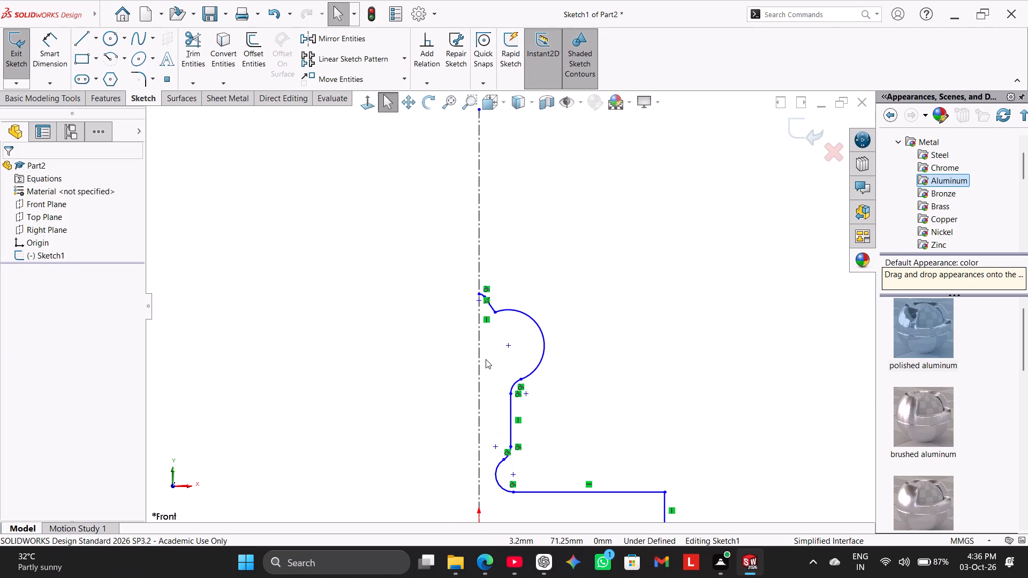
scroll(486, 359, "down", 1)
scroll(516, 336, "up", 3)
left_click(47, 52)
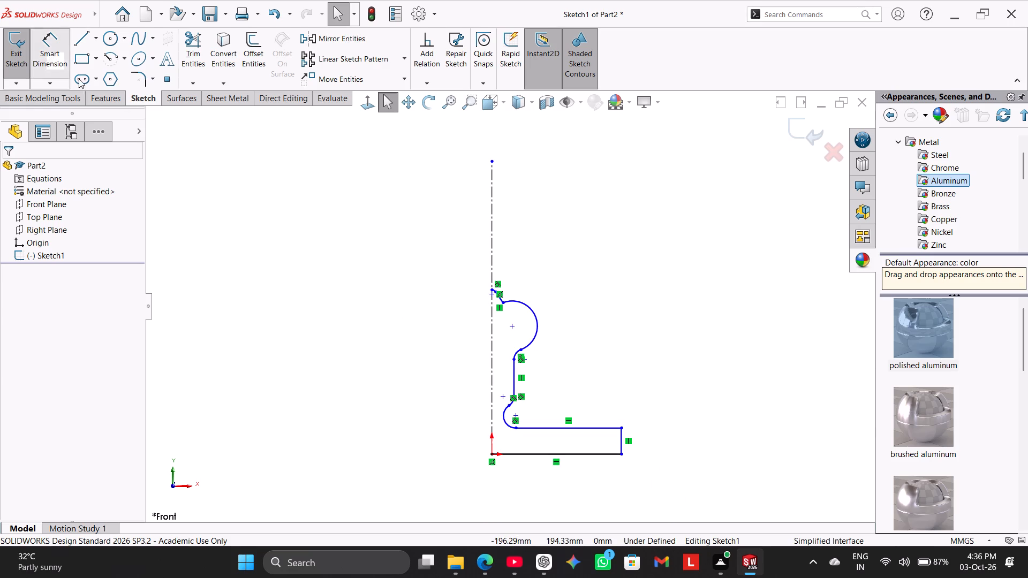
left_click(621, 440)
left_click(661, 438)
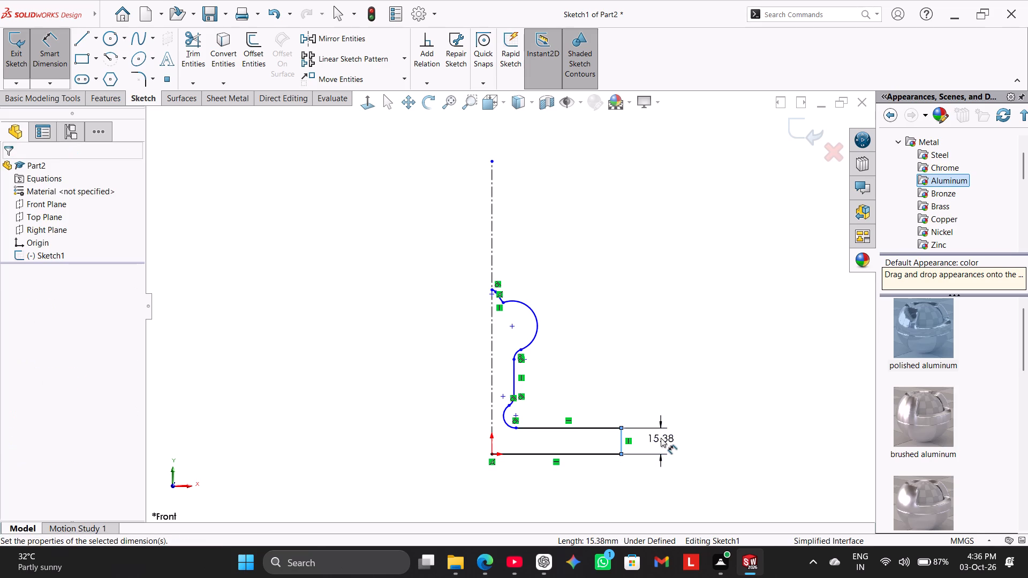
type("10")
key("Return")
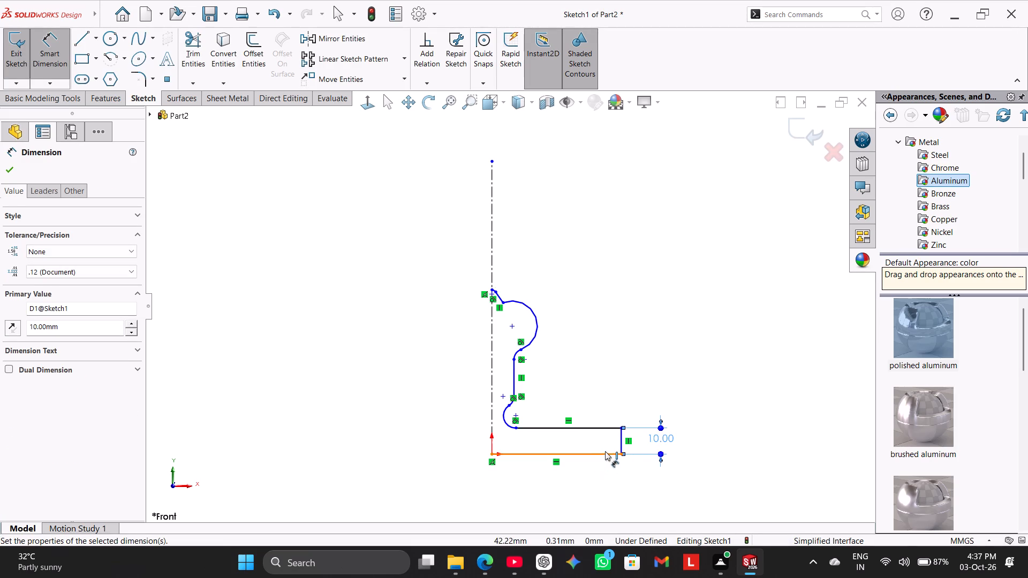
Dimension the base's full width as 70 mm, doubled across the centerline from its outer vertical edge.
left_click(619, 445)
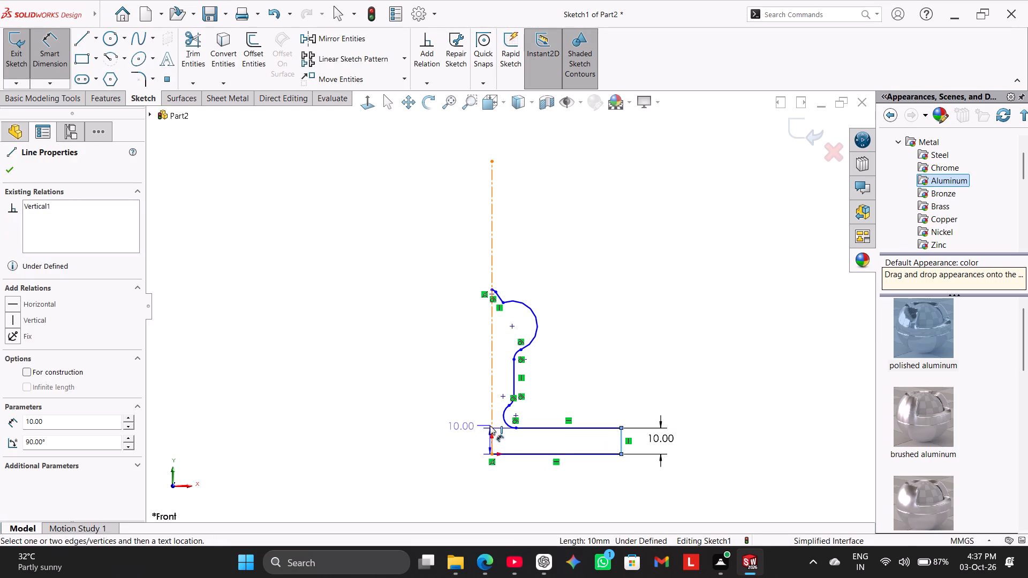
left_click(492, 426)
left_click(483, 479)
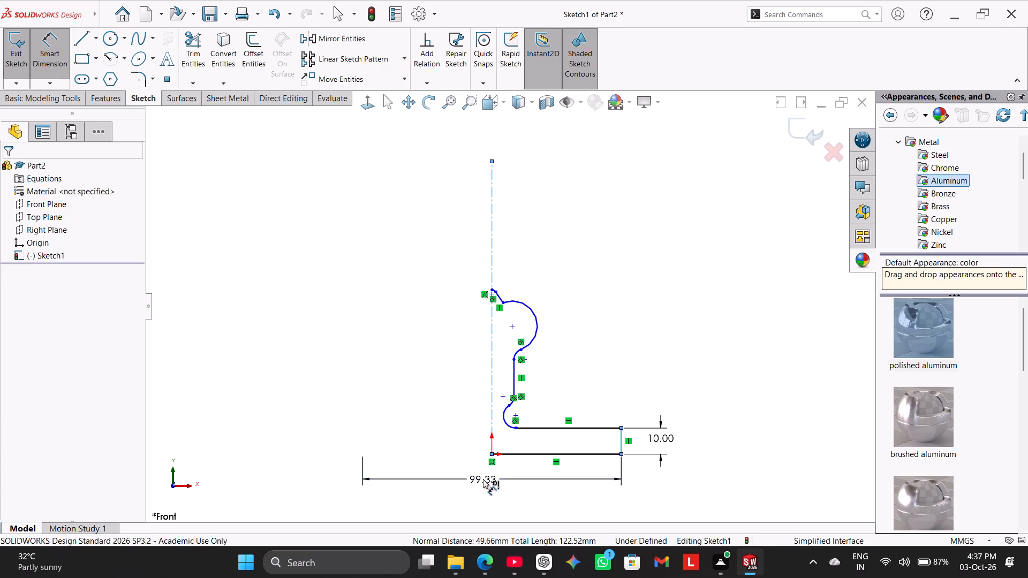
key("7")
key("0")
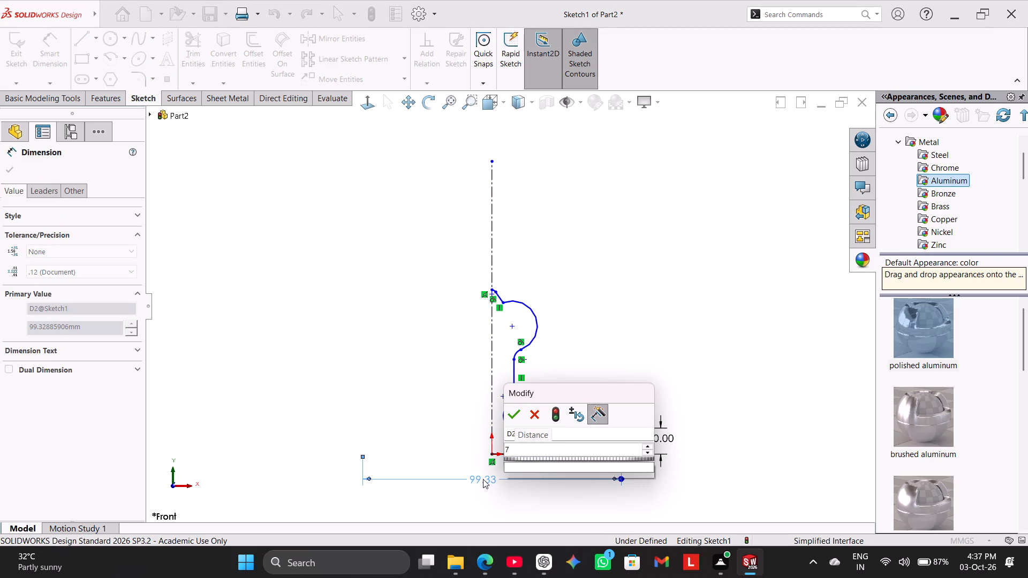
key("Return")
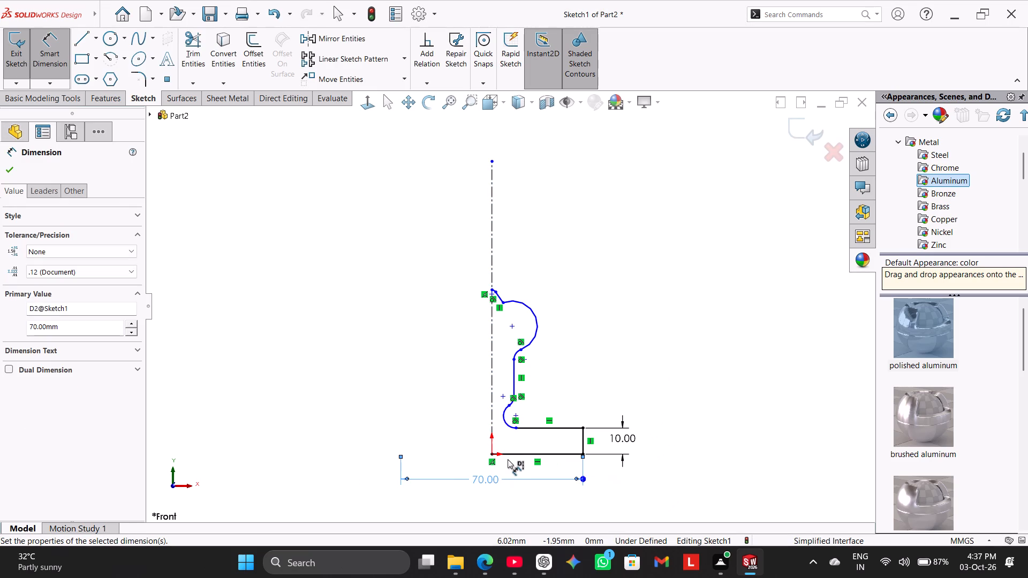
Mirror the profile's lines and arcs, except the bottom base line, about the vertical centerline.
scroll(516, 326, "down", 3)
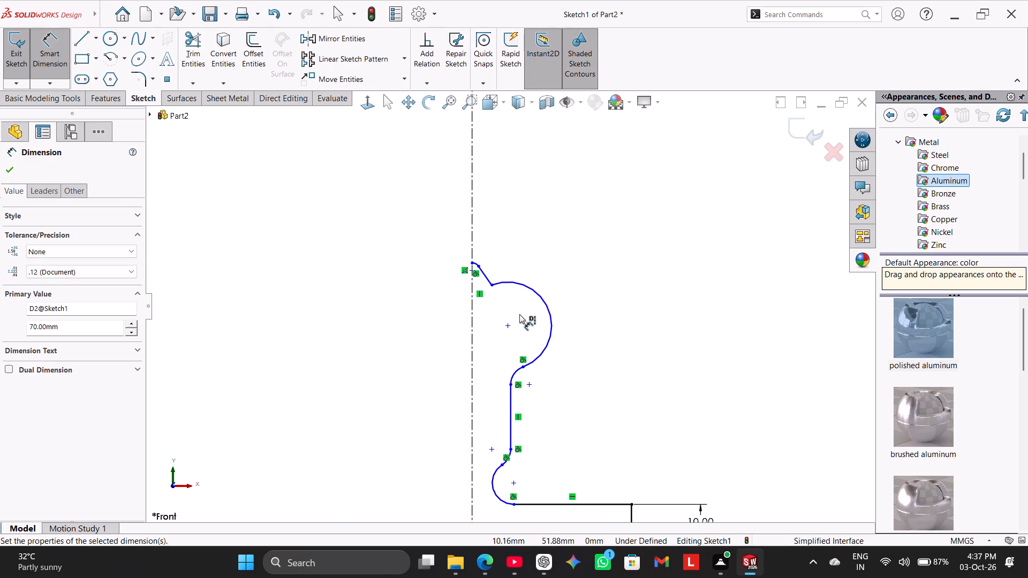
scroll(519, 317, "up", 2)
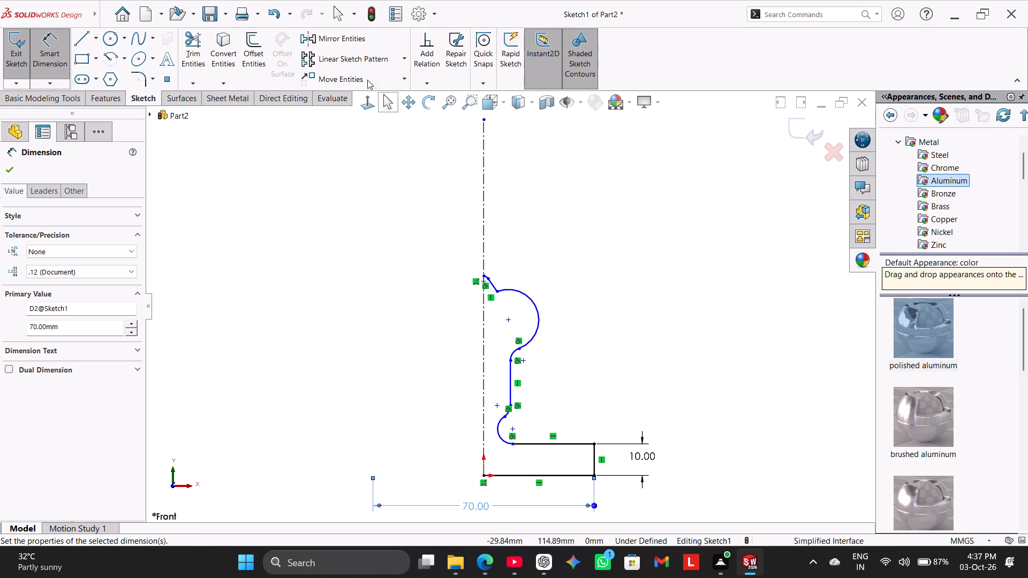
left_click(359, 44)
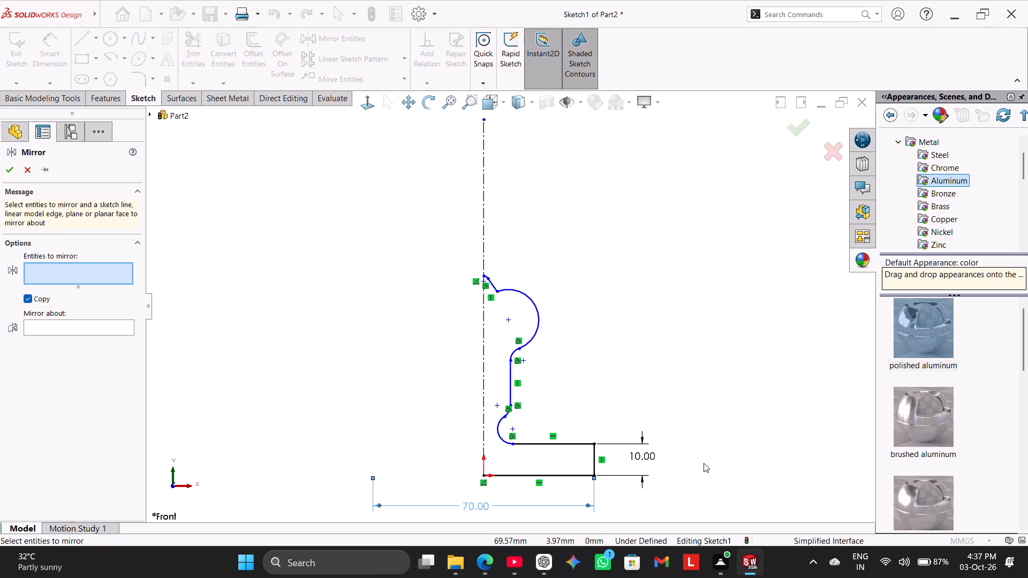
left_click_drag(704, 463, 450, 264)
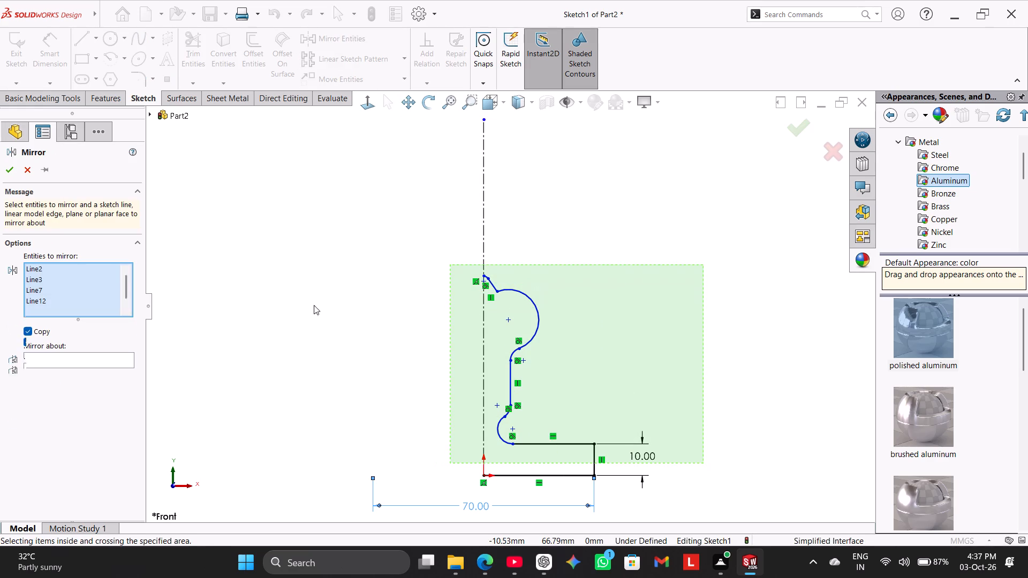
left_click_drag(76, 422, 85, 422)
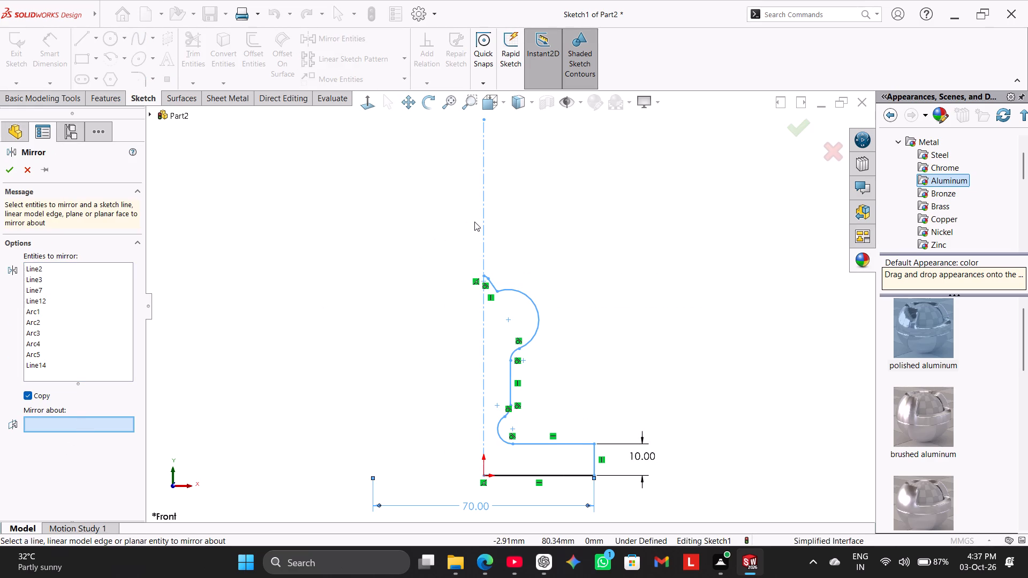
left_click(483, 231)
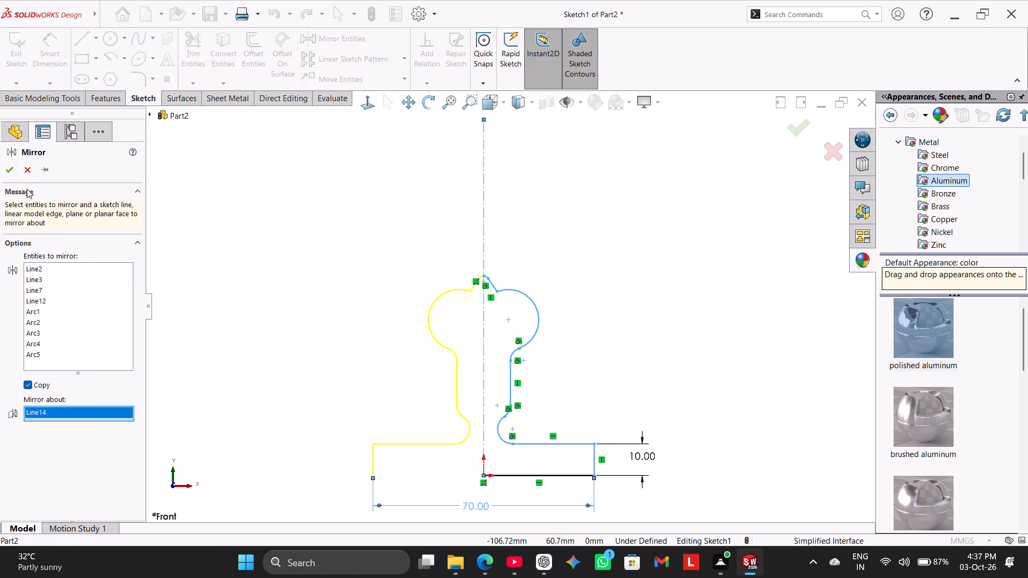
left_click_drag(14, 167, 25, 171)
left_click(366, 285)
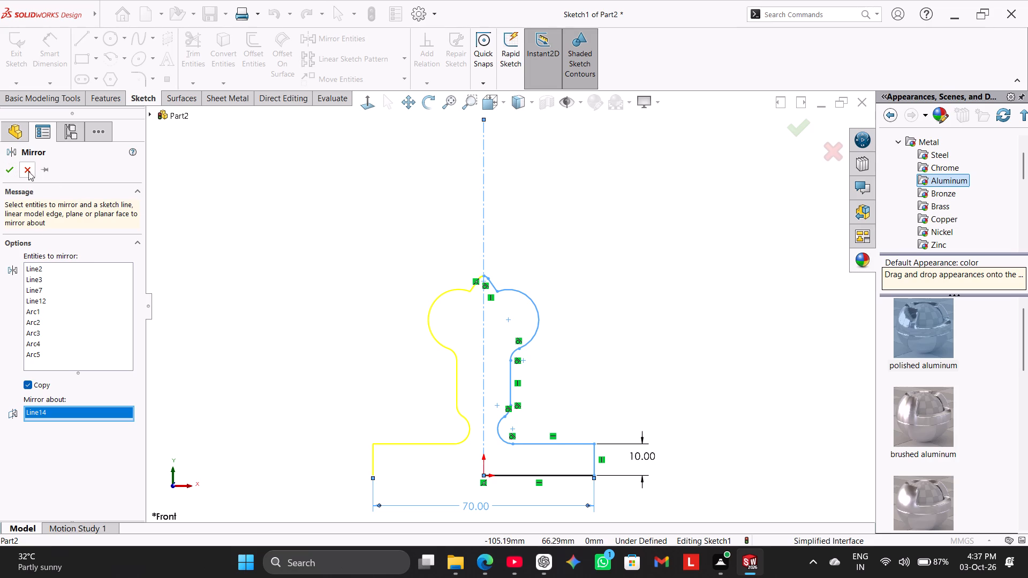
left_click(12, 172)
left_click(409, 301)
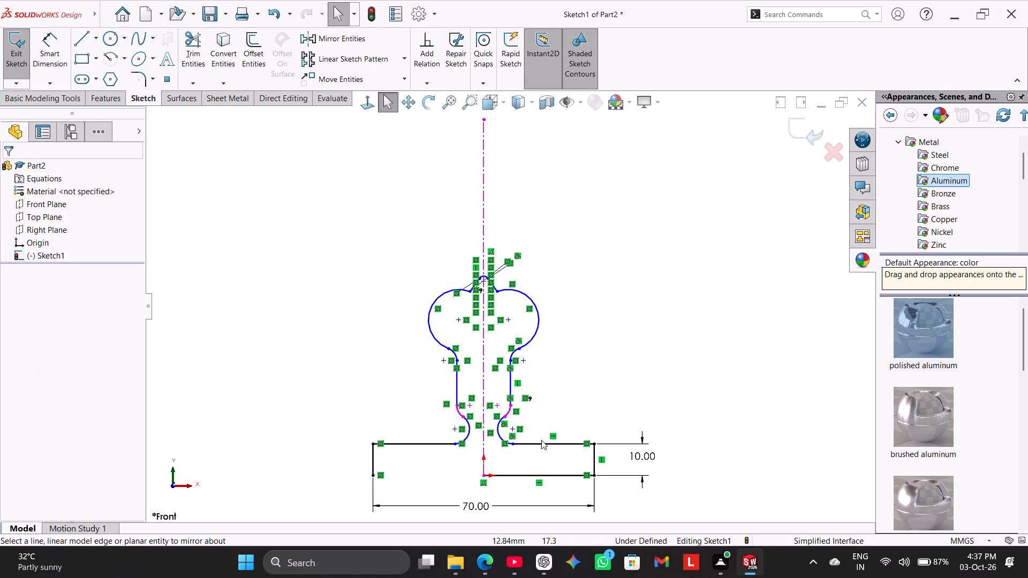
Dimension the radius of the concave arc directly above the base as 8 mm.
scroll(493, 371, "down", 2)
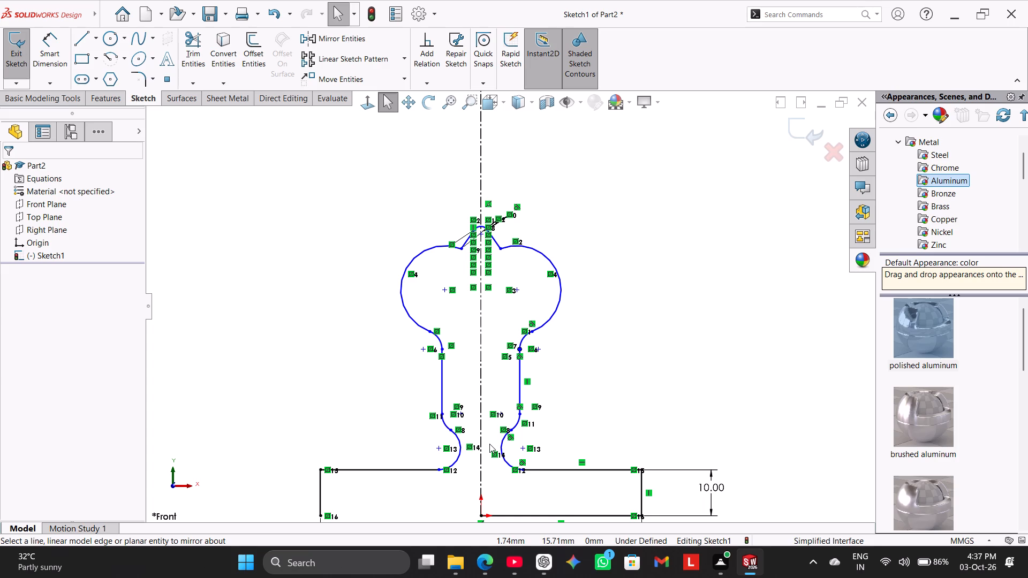
left_click(44, 62)
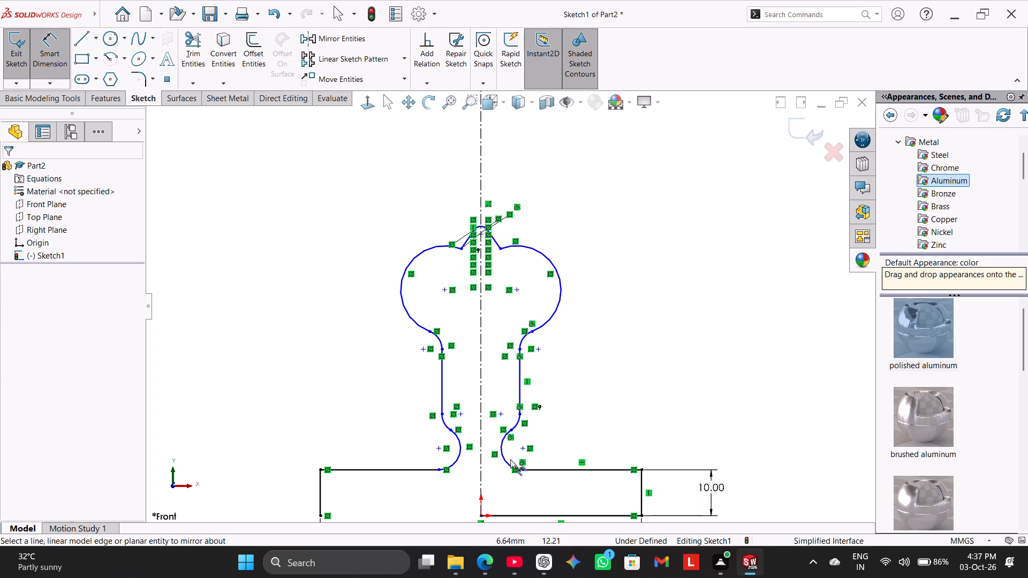
left_click(501, 452)
left_click(566, 431)
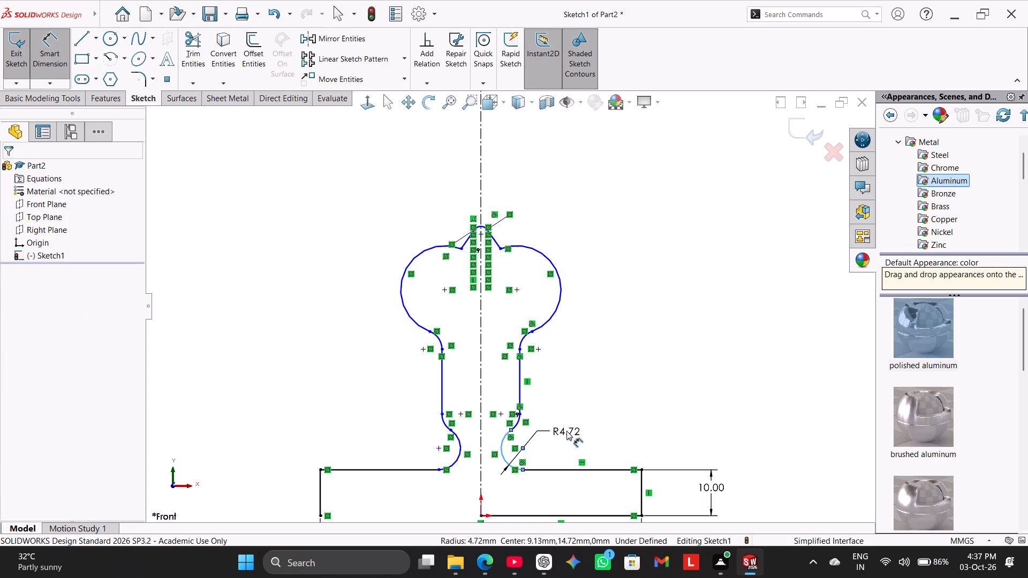
key("8")
key("Return")
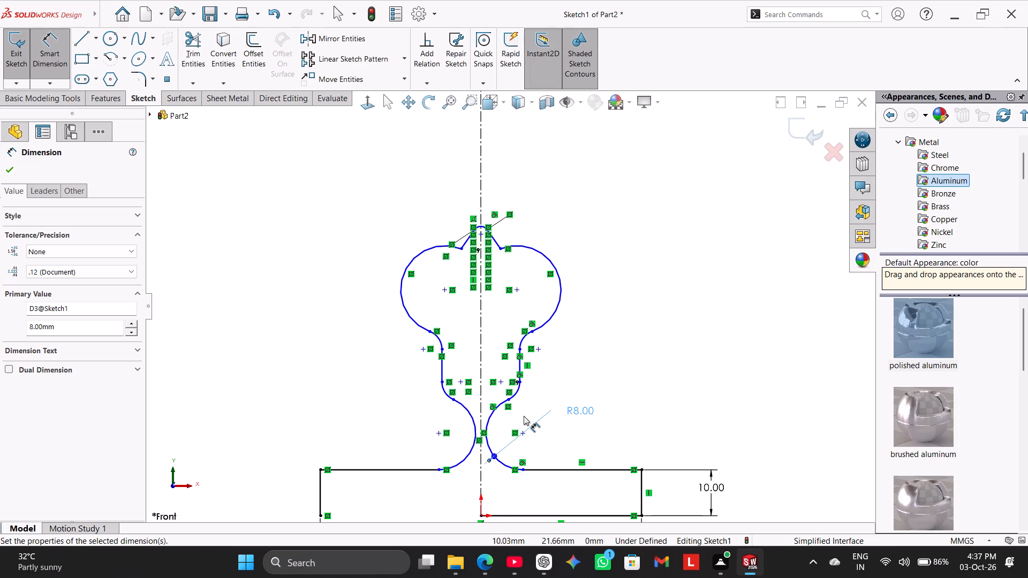
Dimension the distance between the two vertical neck lines as 25 mm.
left_click(444, 372)
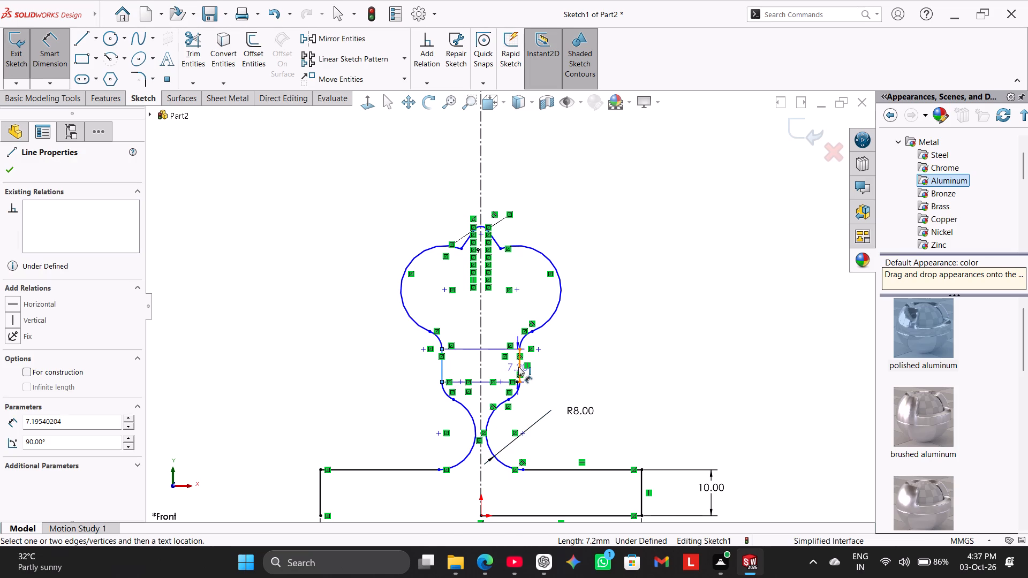
left_click(518, 367)
left_click(485, 371)
type("25")
key("Return")
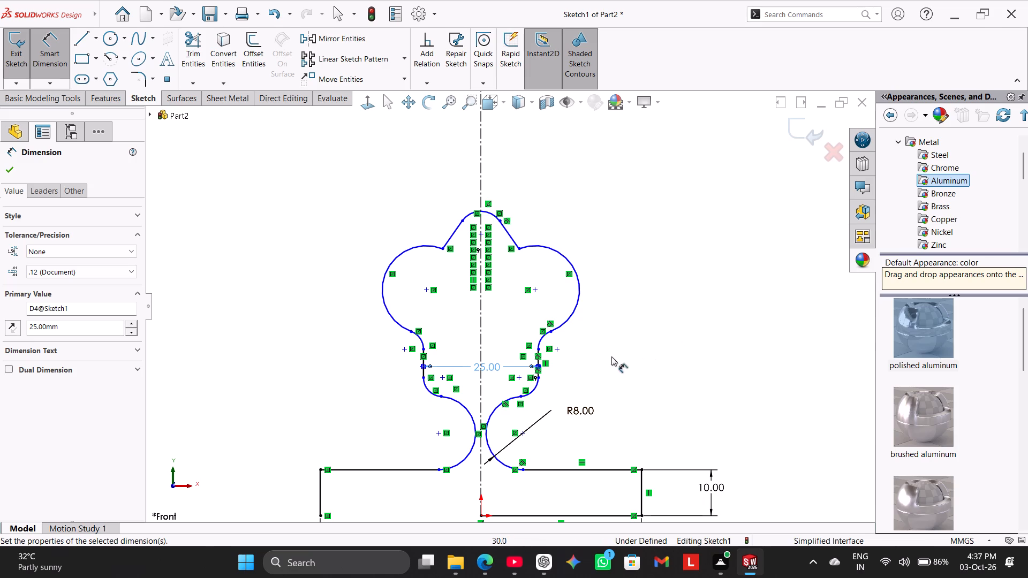
Dimension the radius of the arc joining the neck line to the lower concave arc as 12.5 mm.
scroll(454, 380, "down", 5)
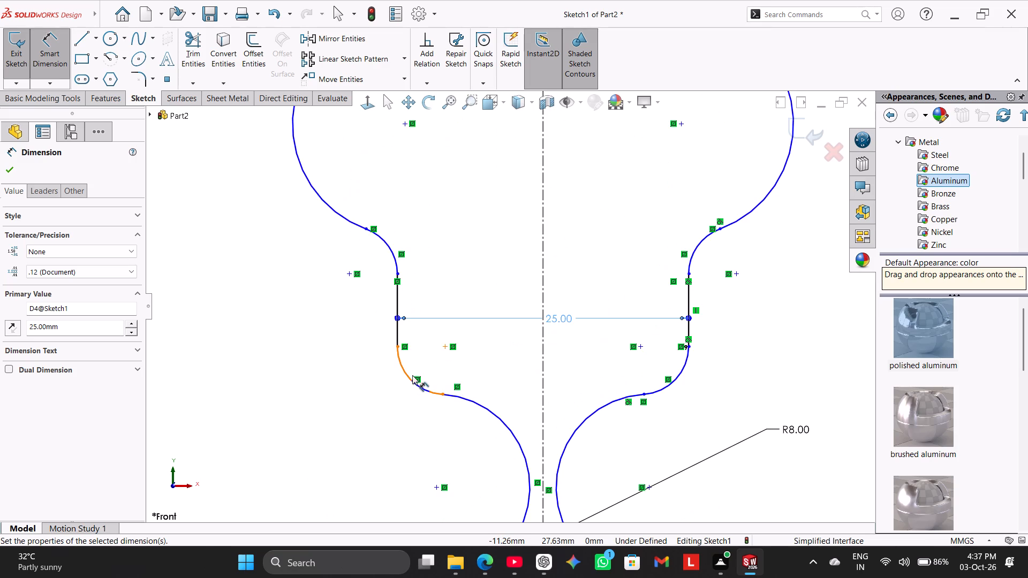
left_click(409, 378)
left_click(356, 412)
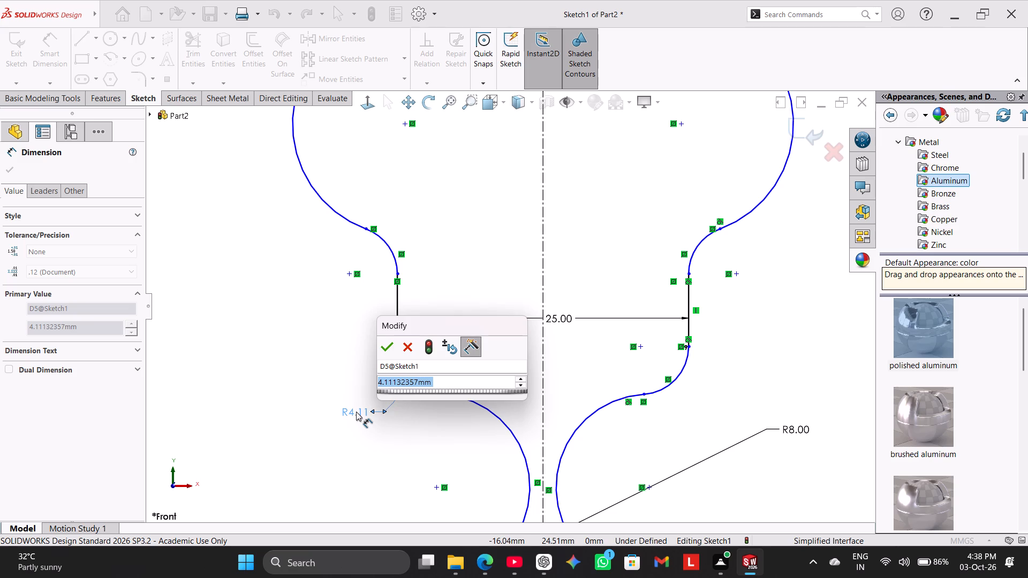
key("1")
type("2.5")
key("Return")
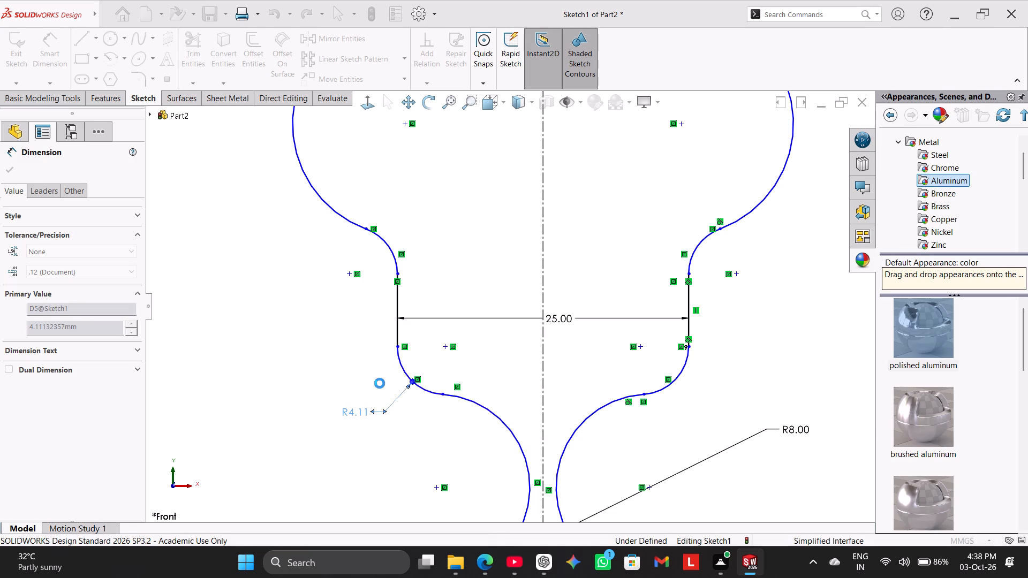
Dimension the radius of the small arc between the neck line and the large upper arc as 6 mm.
scroll(492, 415, "up", 3)
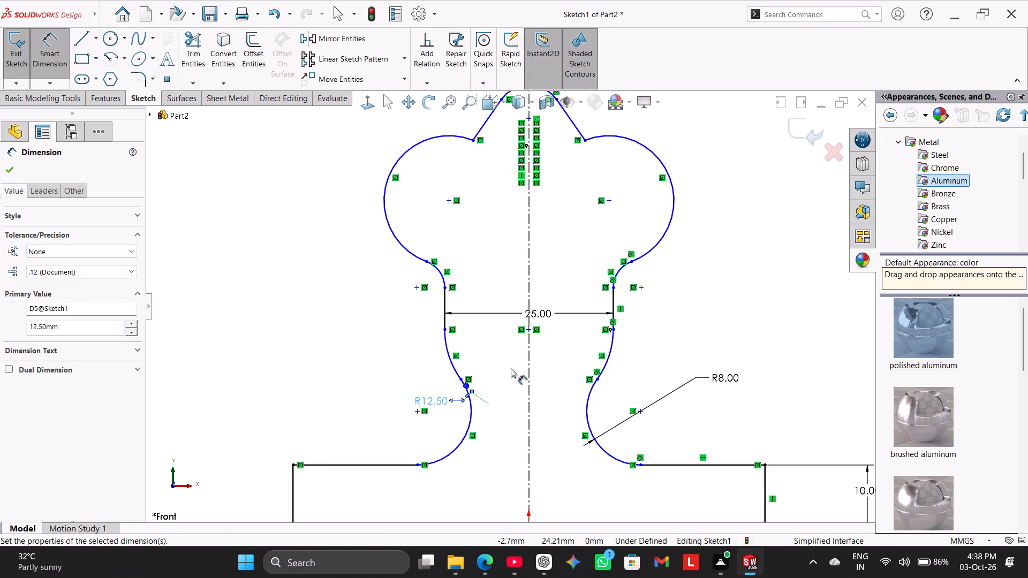
left_click(622, 266)
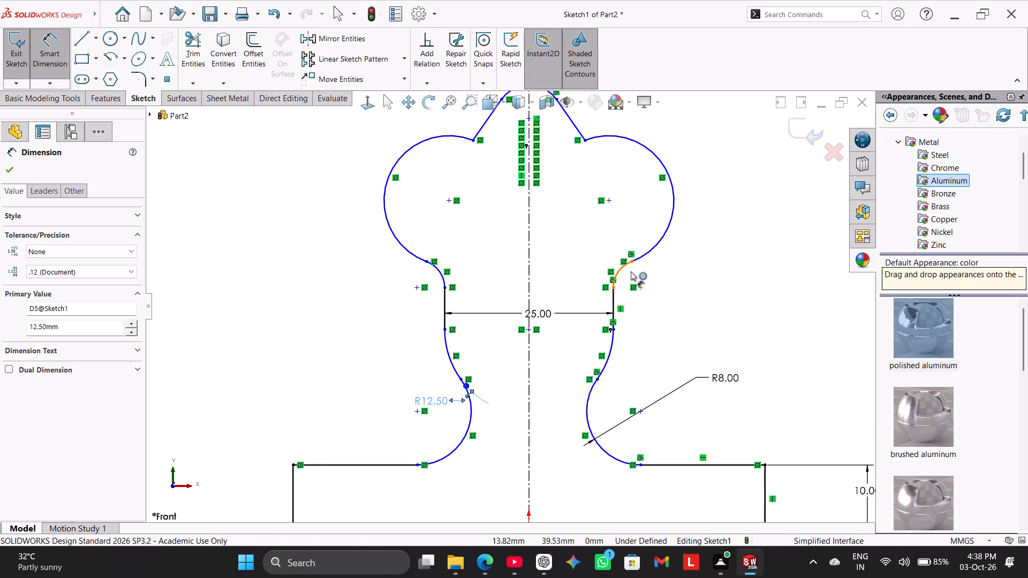
left_click(684, 291)
key("6")
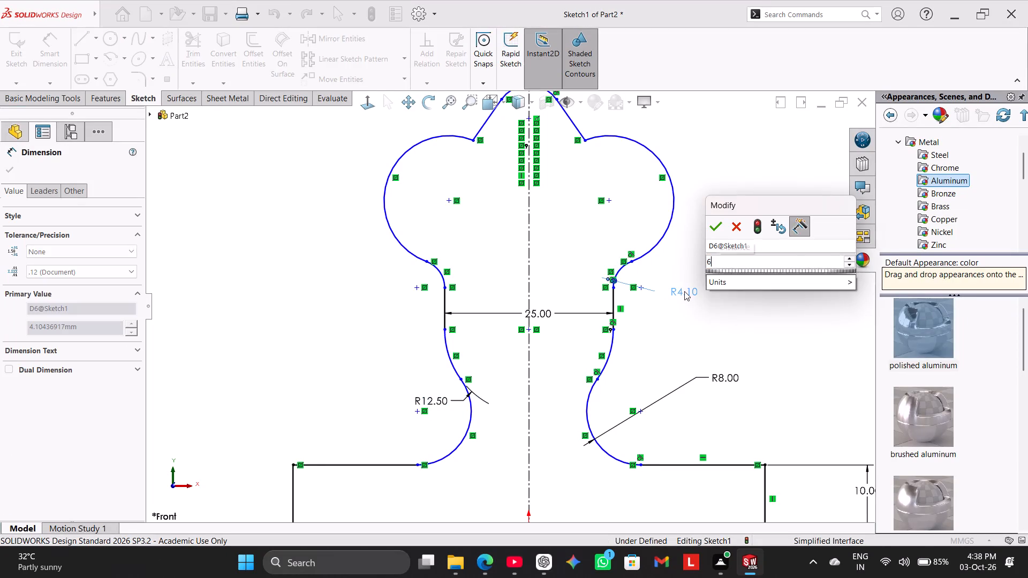
key("Return")
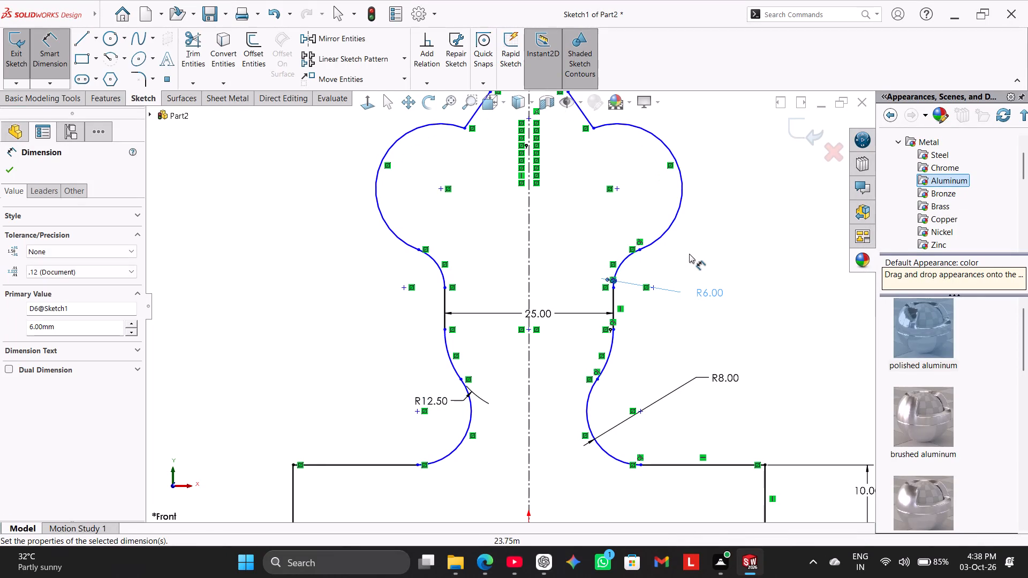
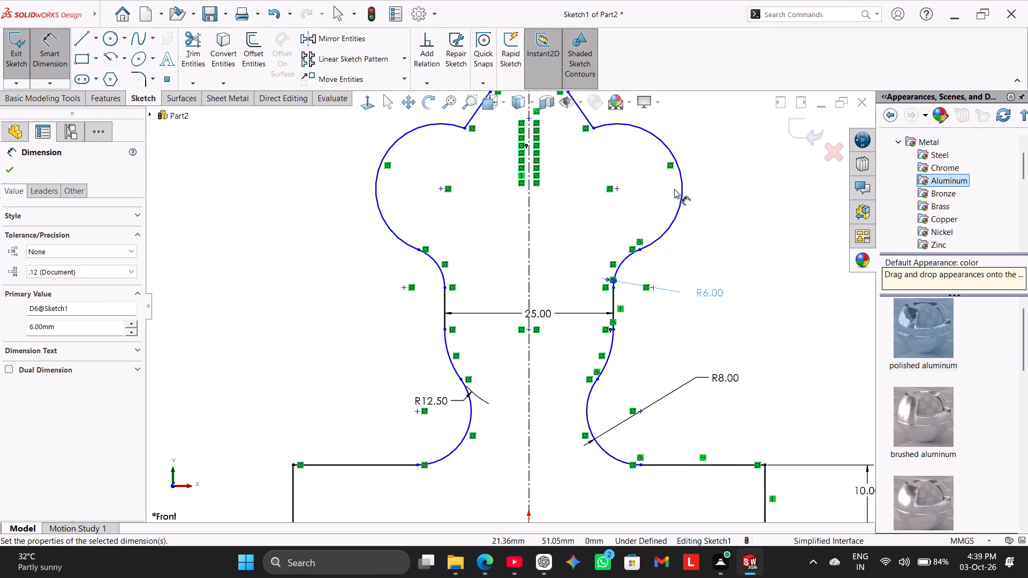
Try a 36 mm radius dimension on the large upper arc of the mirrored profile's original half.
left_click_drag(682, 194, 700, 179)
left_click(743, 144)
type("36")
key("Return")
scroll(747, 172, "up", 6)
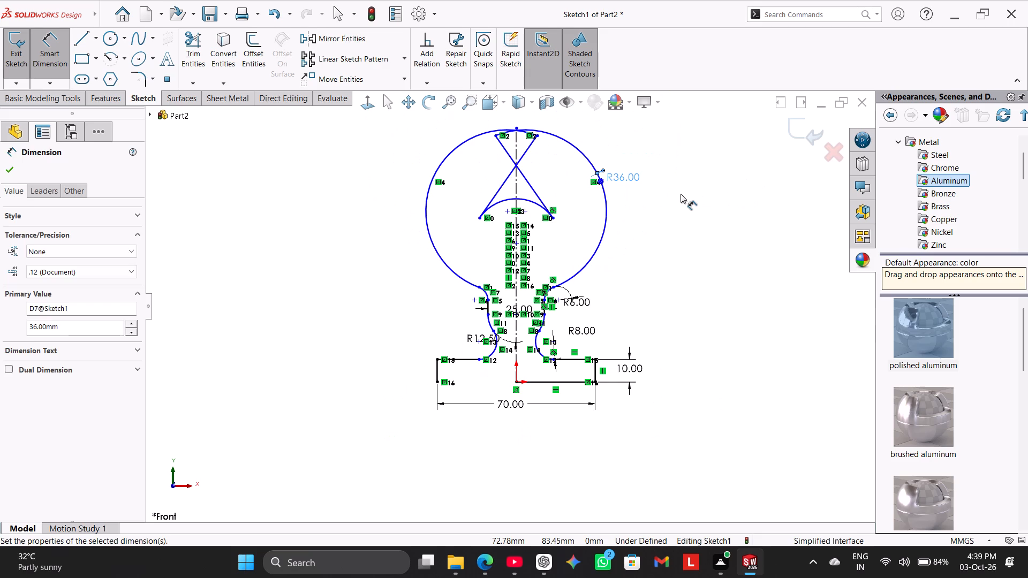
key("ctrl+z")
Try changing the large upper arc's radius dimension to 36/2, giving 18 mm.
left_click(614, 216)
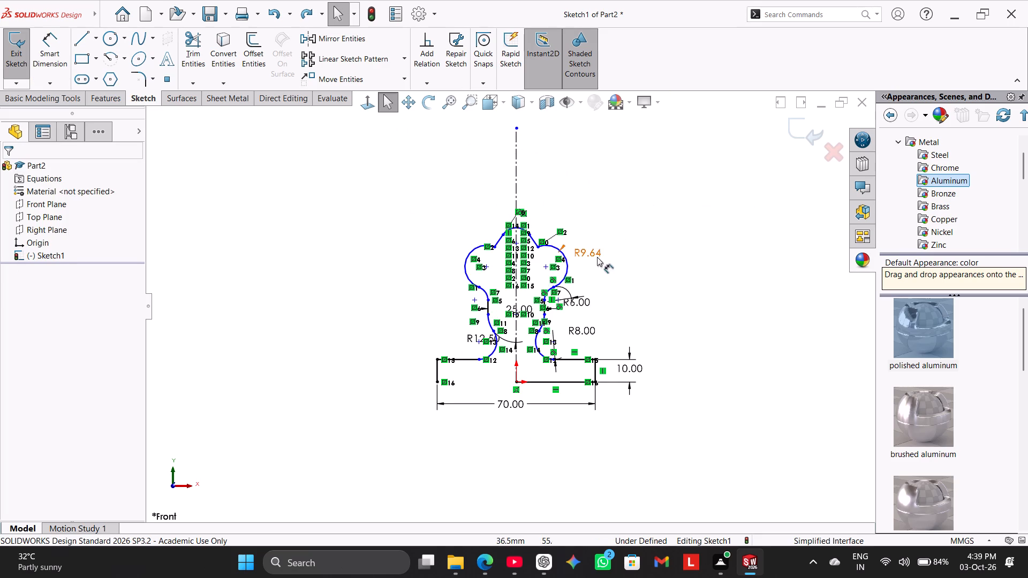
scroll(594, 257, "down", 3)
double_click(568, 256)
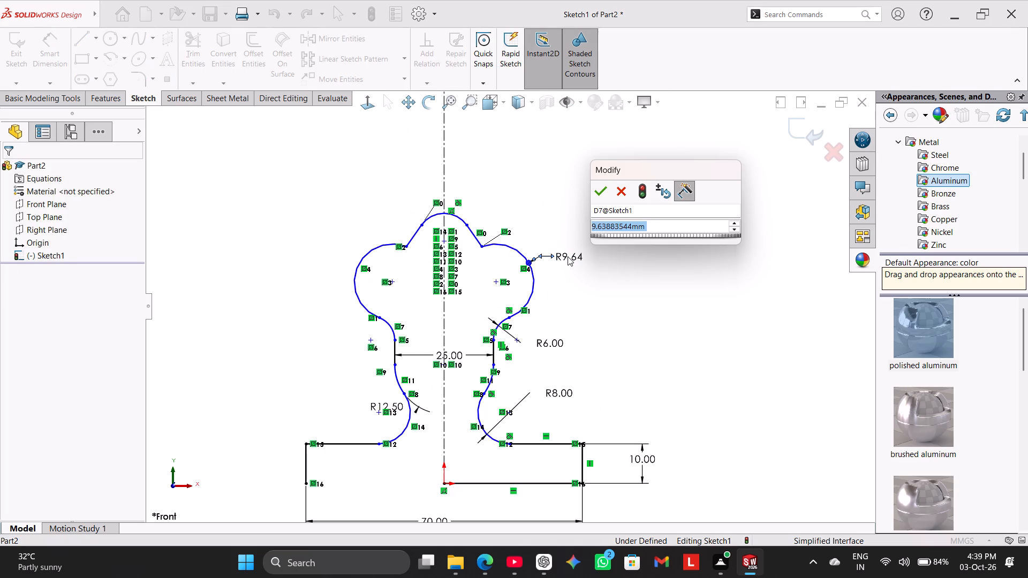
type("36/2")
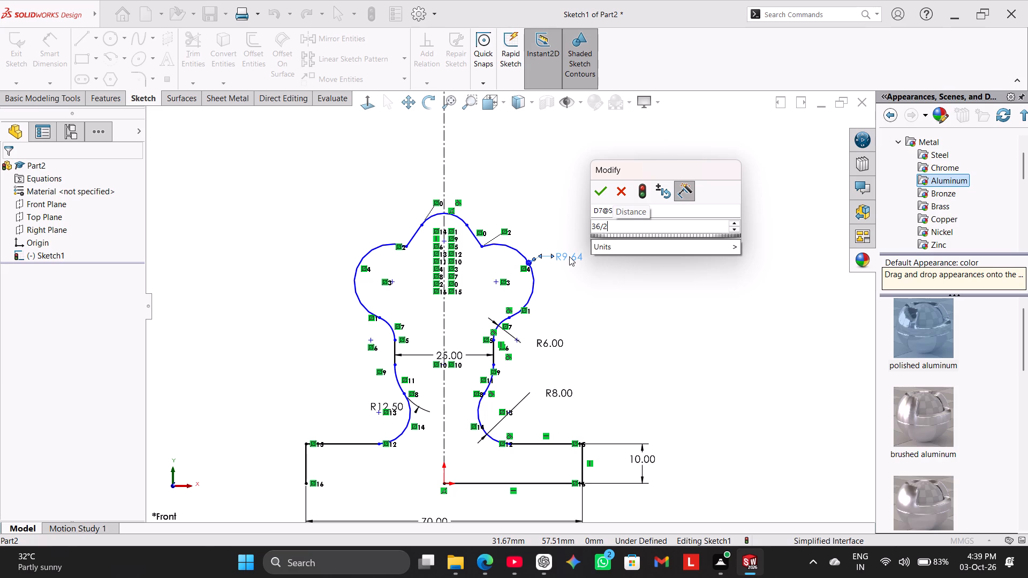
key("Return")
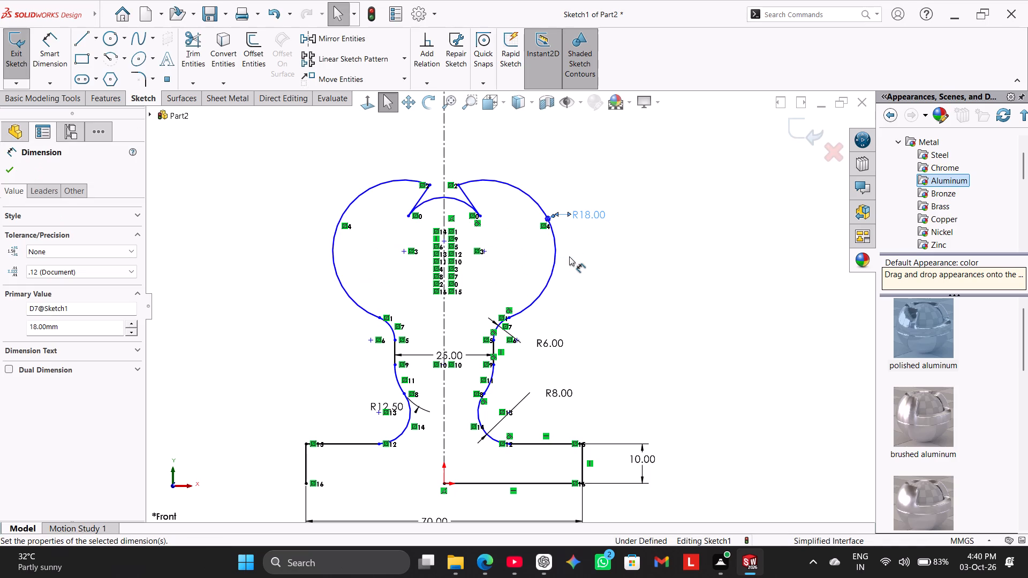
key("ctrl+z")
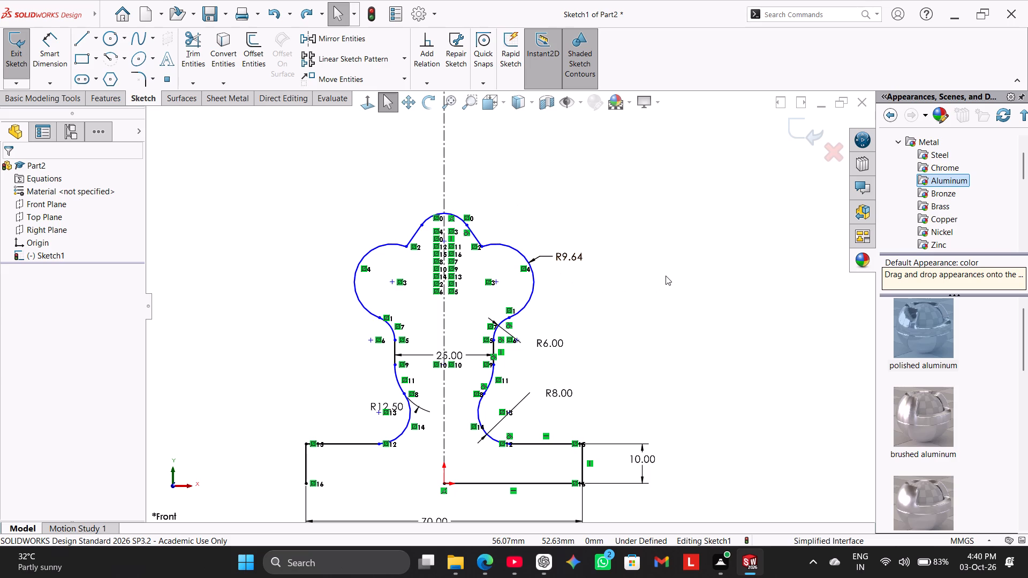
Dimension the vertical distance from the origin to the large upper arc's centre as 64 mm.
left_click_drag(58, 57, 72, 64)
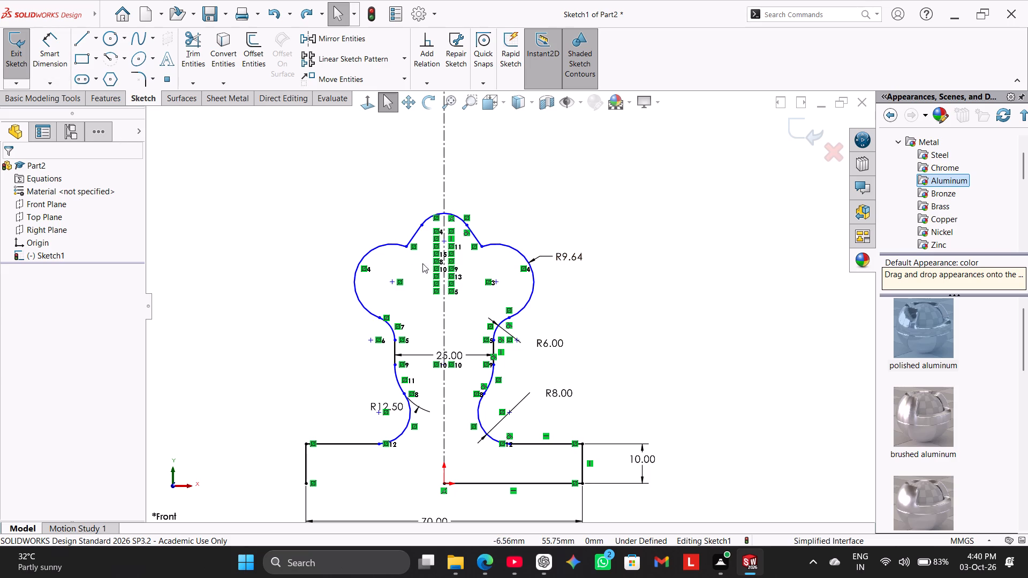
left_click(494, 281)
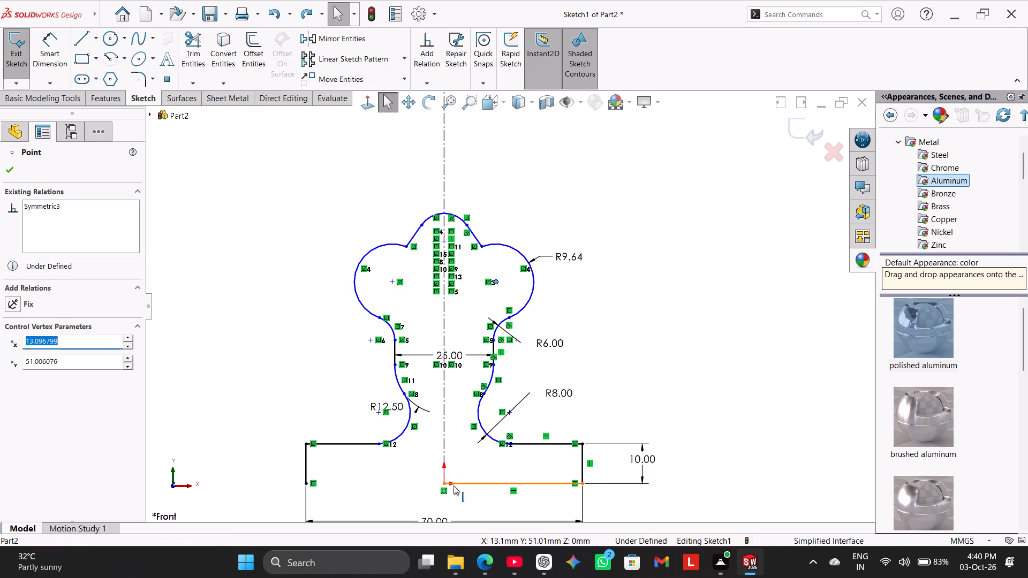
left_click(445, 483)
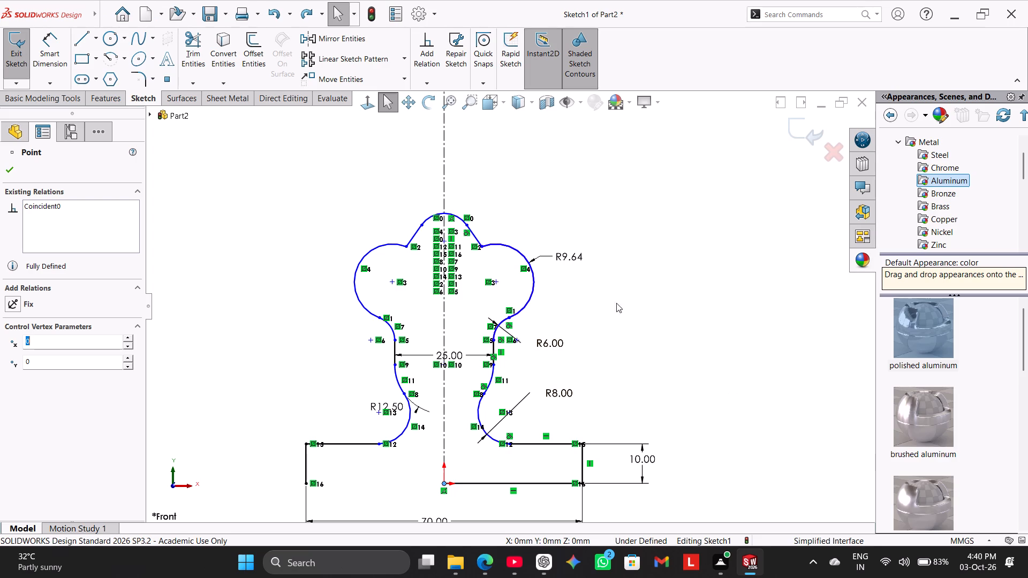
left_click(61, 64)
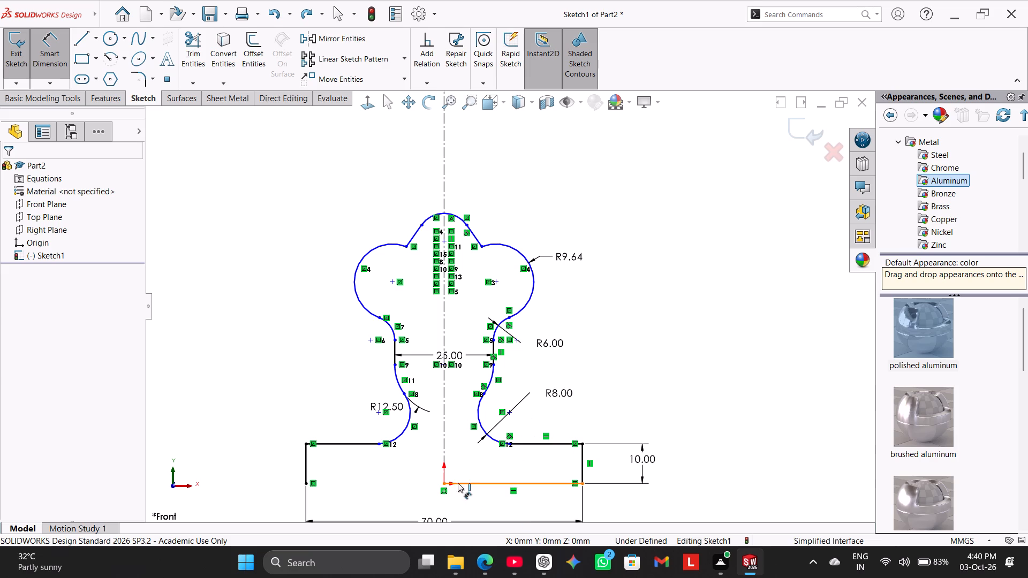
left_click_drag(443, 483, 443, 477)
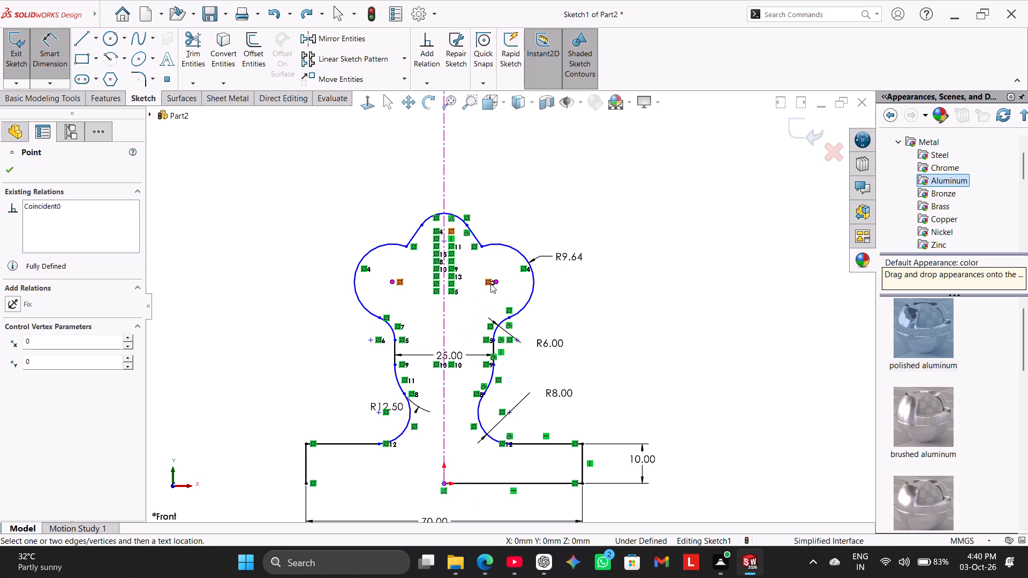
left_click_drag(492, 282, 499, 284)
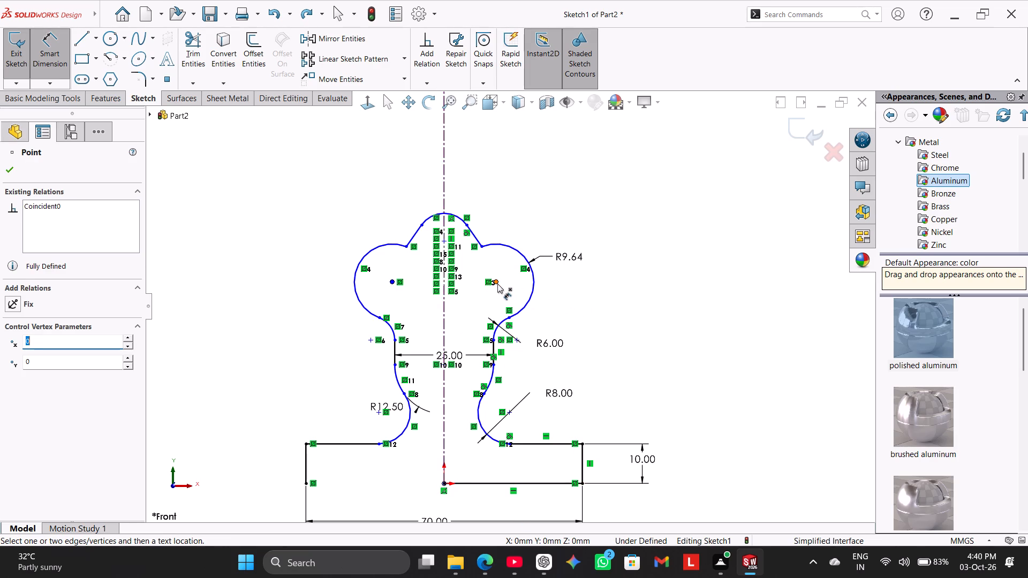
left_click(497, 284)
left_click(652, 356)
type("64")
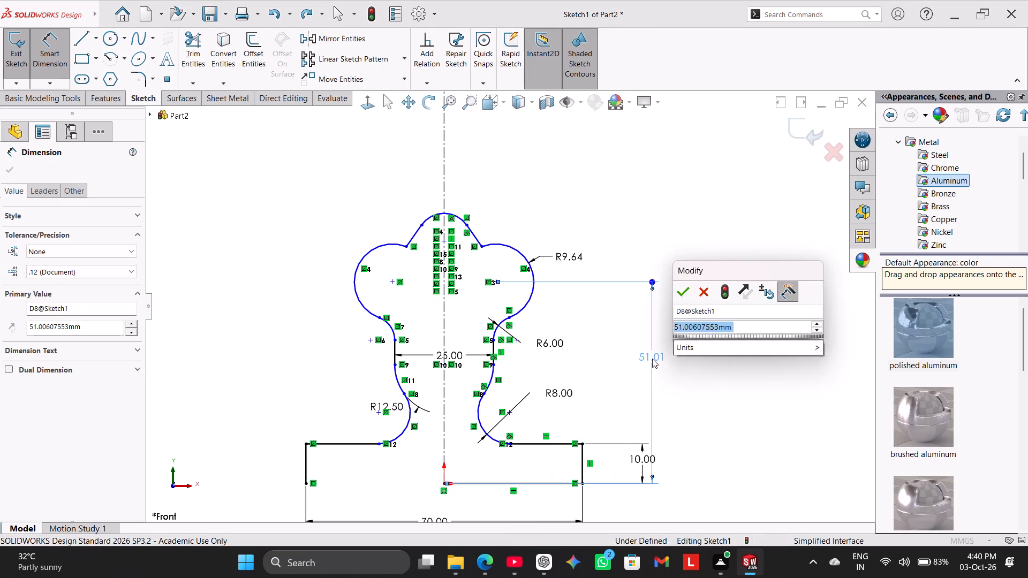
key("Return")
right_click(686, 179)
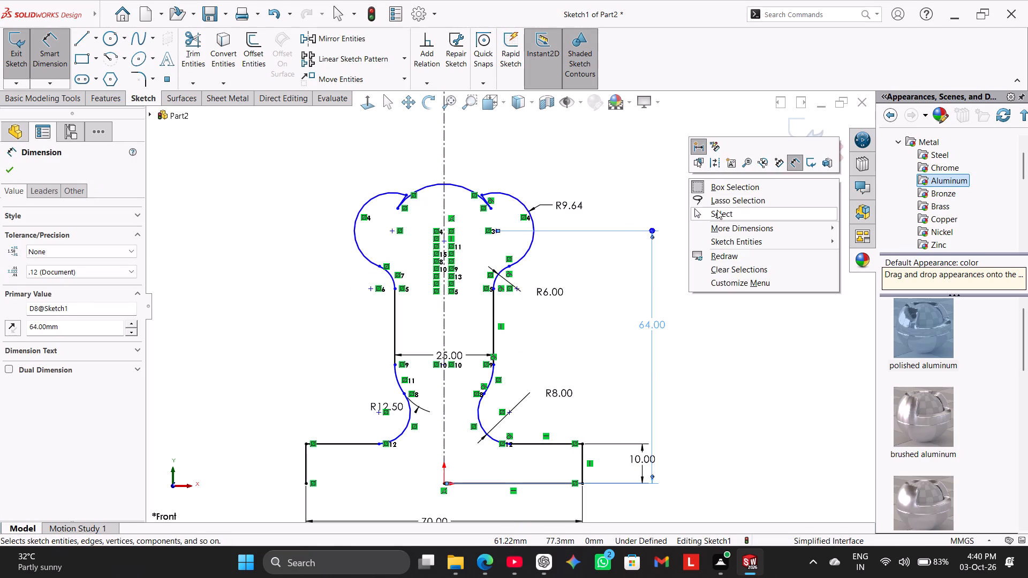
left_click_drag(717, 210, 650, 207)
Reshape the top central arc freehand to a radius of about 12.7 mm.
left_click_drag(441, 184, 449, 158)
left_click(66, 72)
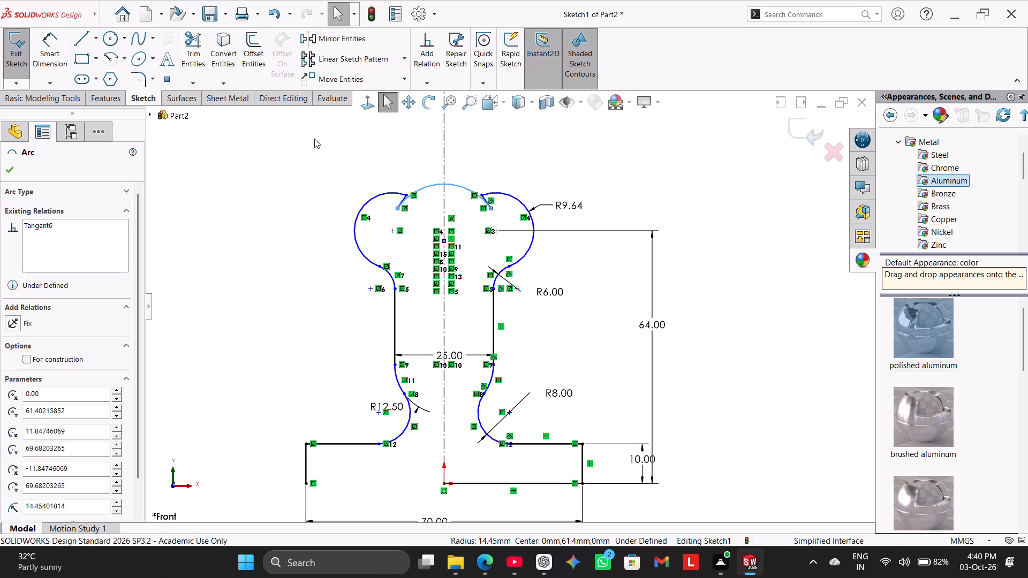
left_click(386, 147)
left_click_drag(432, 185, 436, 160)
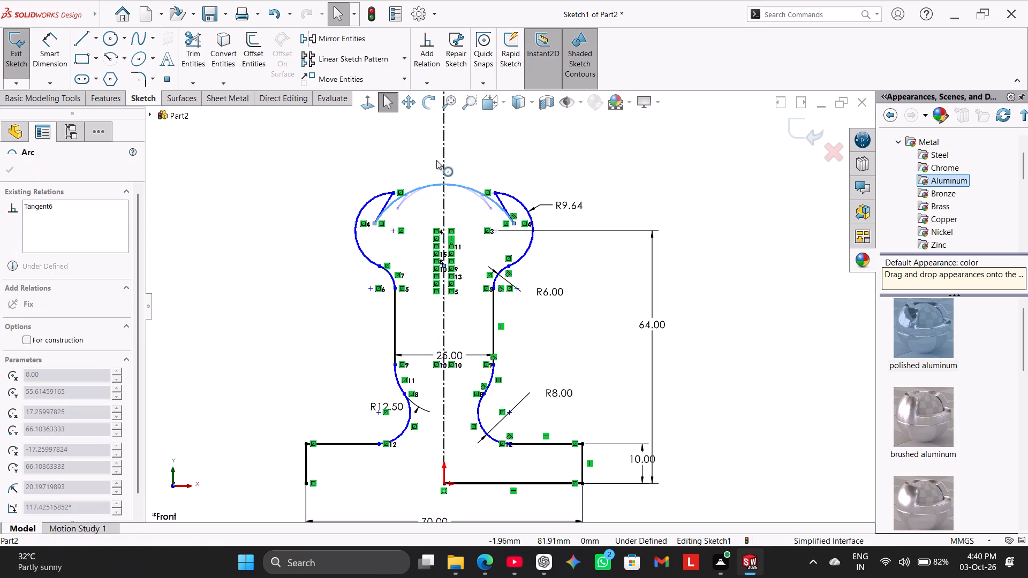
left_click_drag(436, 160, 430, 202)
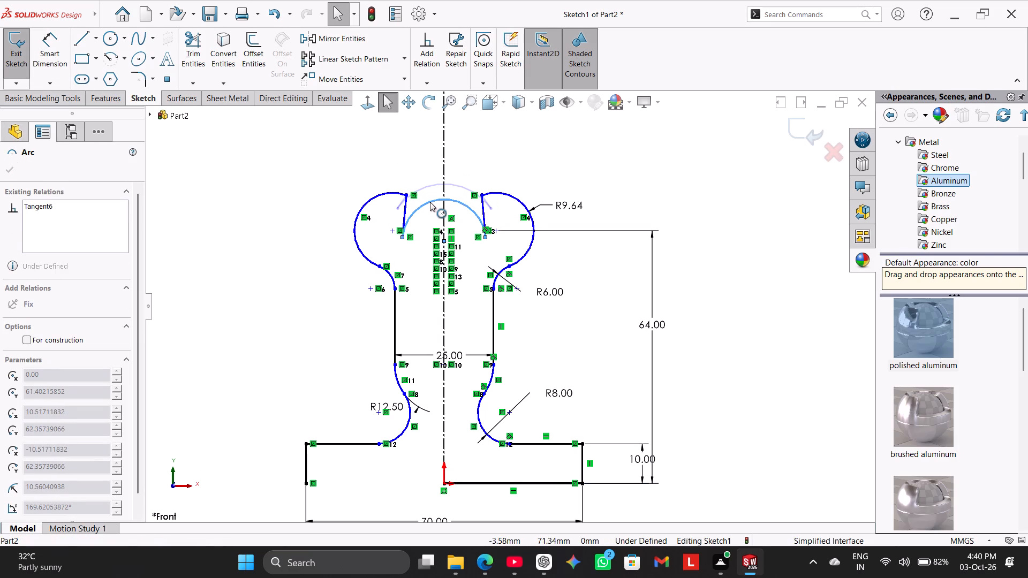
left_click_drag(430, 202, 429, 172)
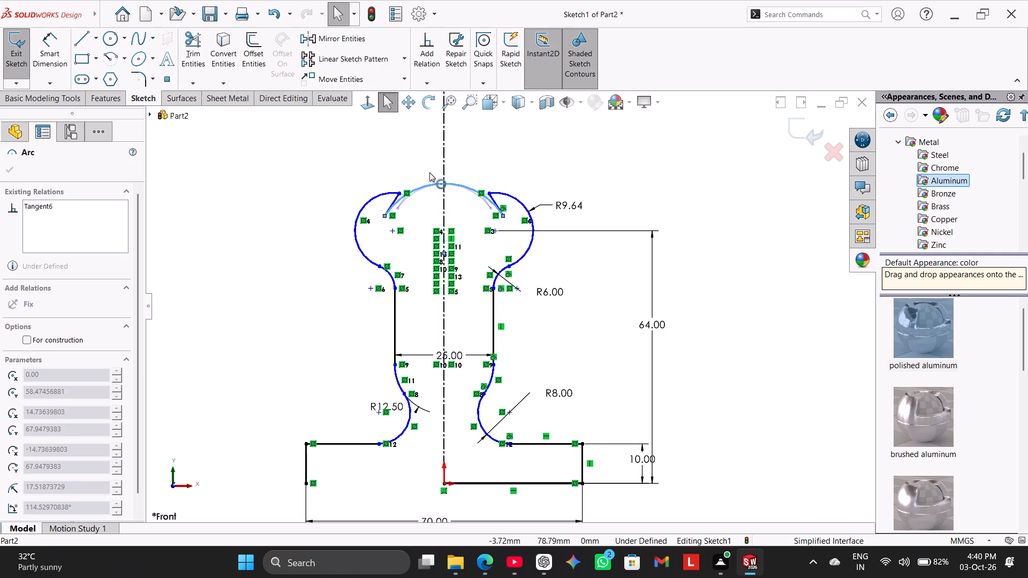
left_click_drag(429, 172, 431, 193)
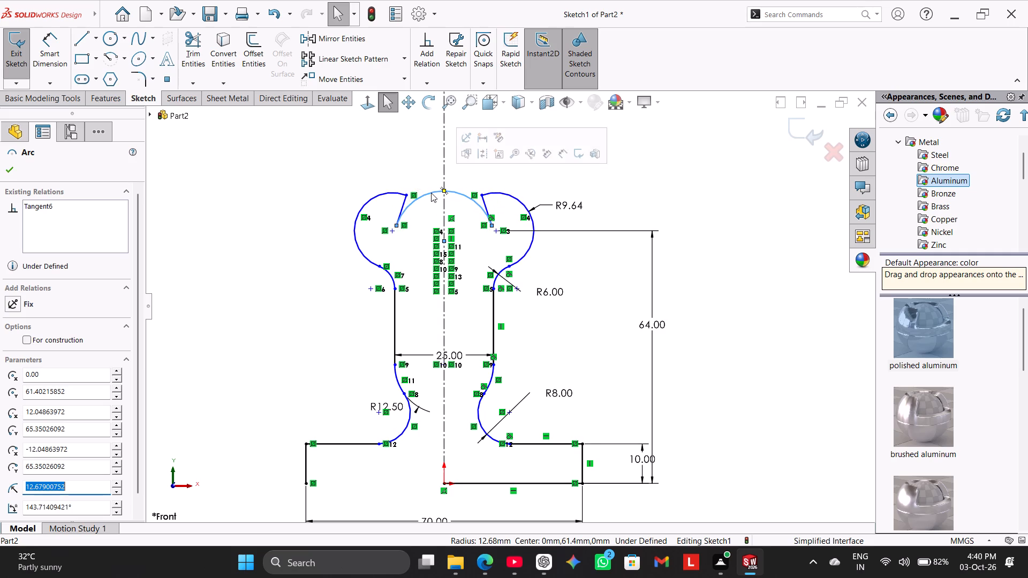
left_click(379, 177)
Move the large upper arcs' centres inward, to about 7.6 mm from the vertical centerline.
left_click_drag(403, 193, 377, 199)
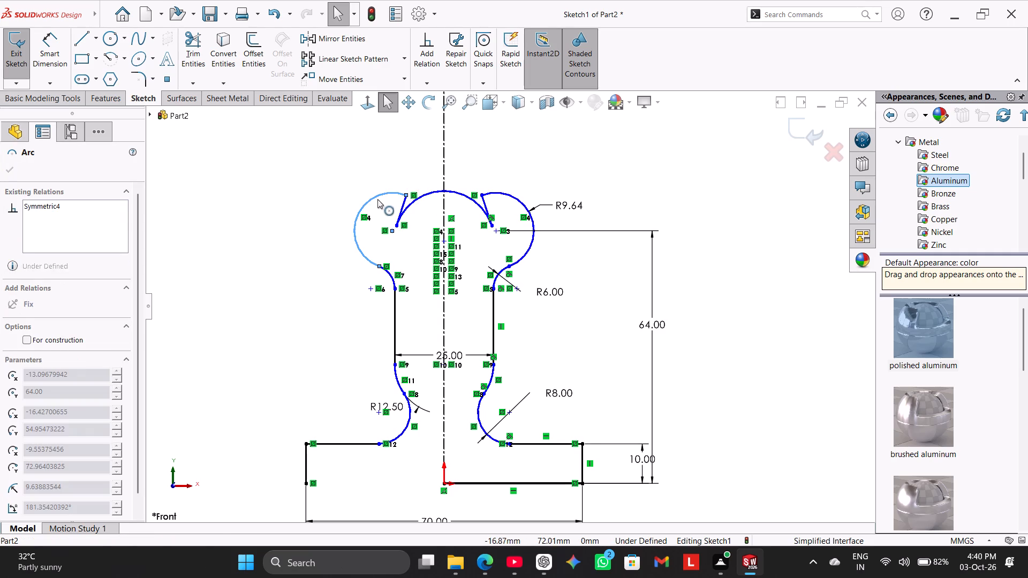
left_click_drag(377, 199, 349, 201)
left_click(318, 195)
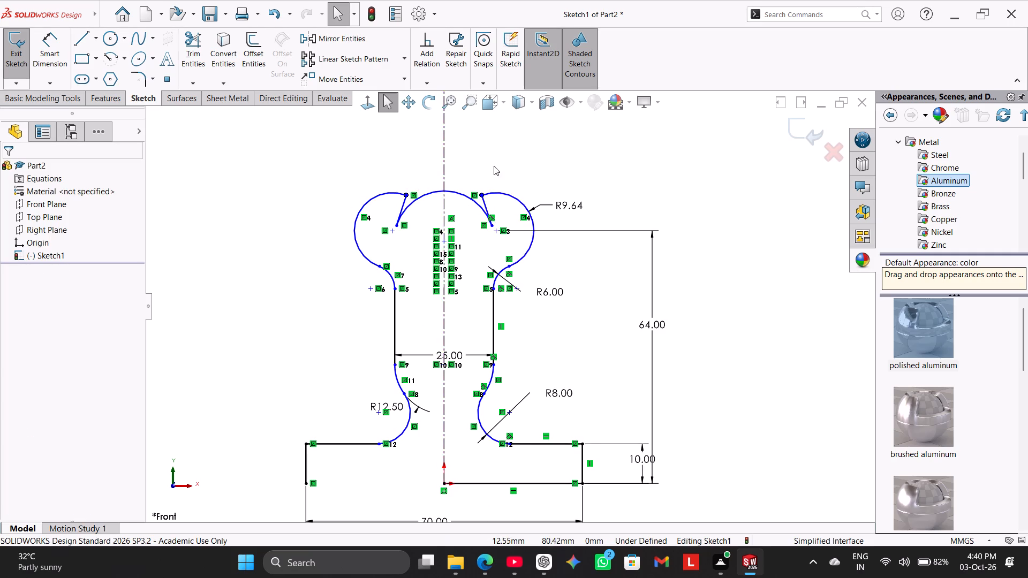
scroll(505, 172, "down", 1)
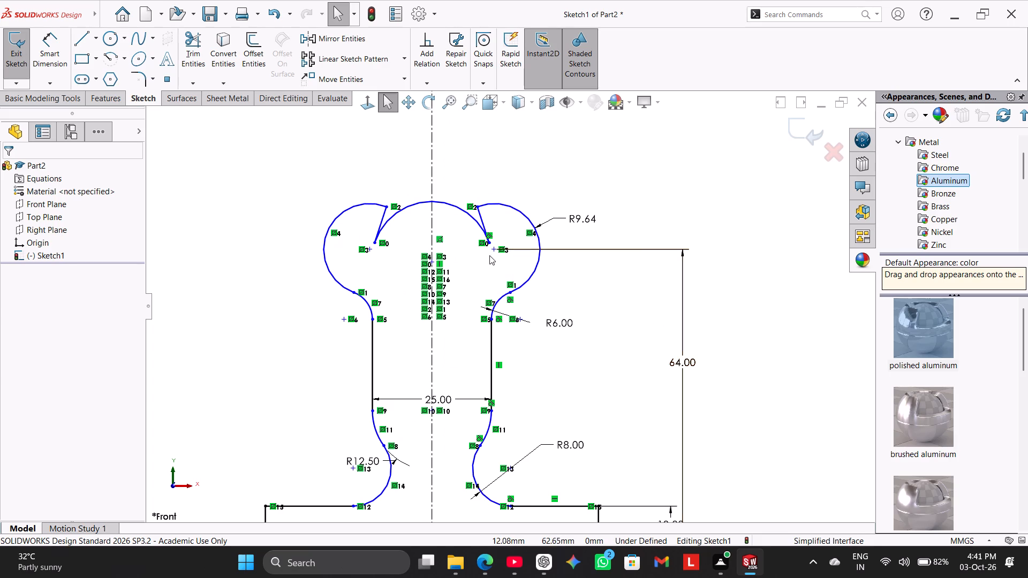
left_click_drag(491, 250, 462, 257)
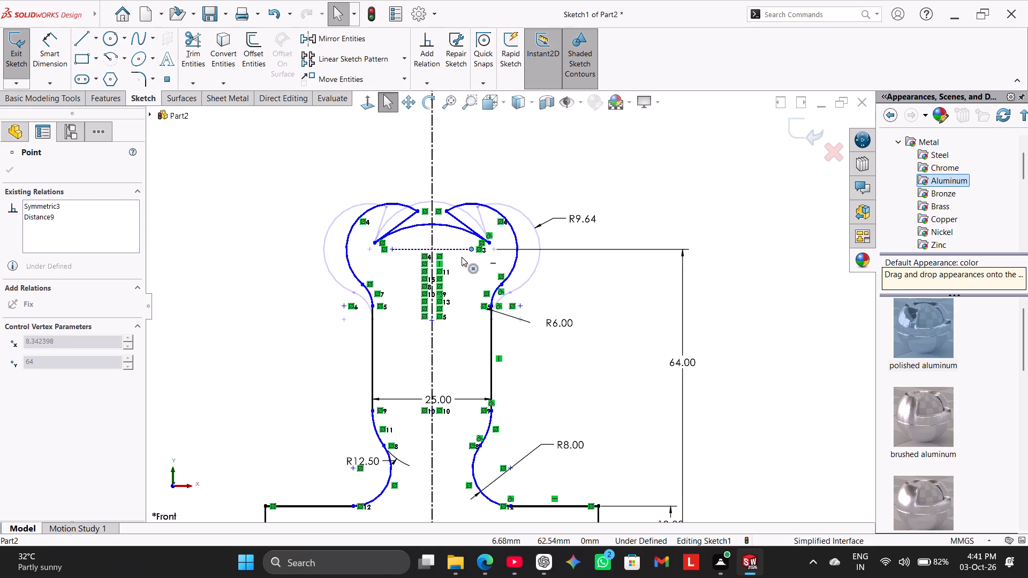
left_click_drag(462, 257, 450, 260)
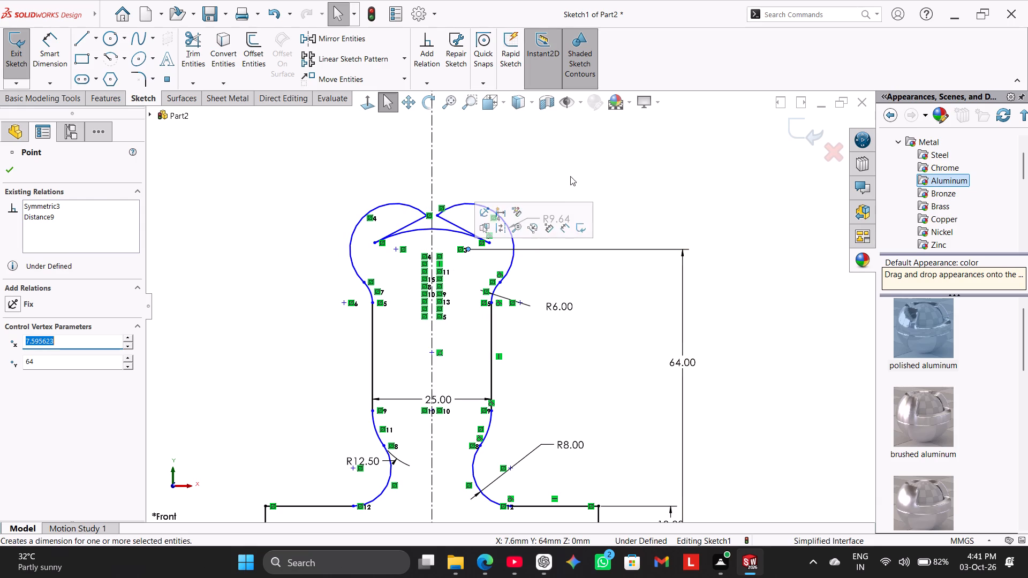
Delete the large upper arc carrying the radius dimension.
right_click(570, 175)
right_click(510, 237)
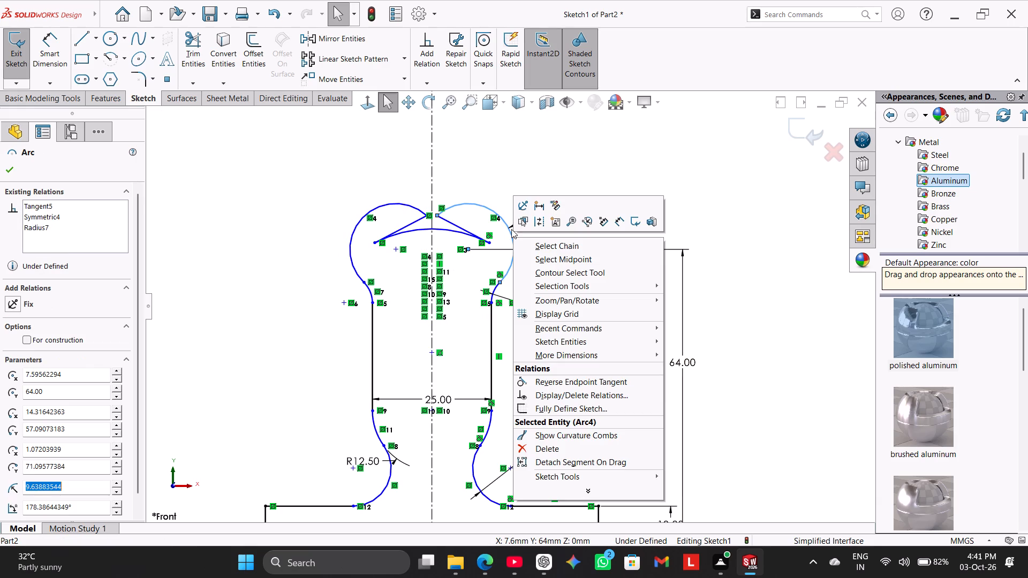
right_click(480, 168)
left_click(472, 174)
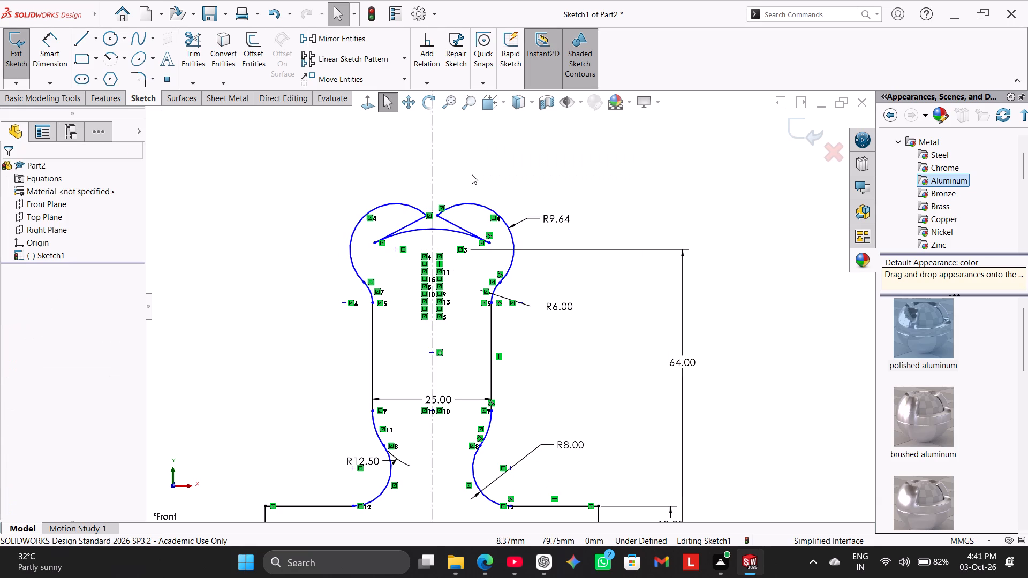
right_click(472, 202)
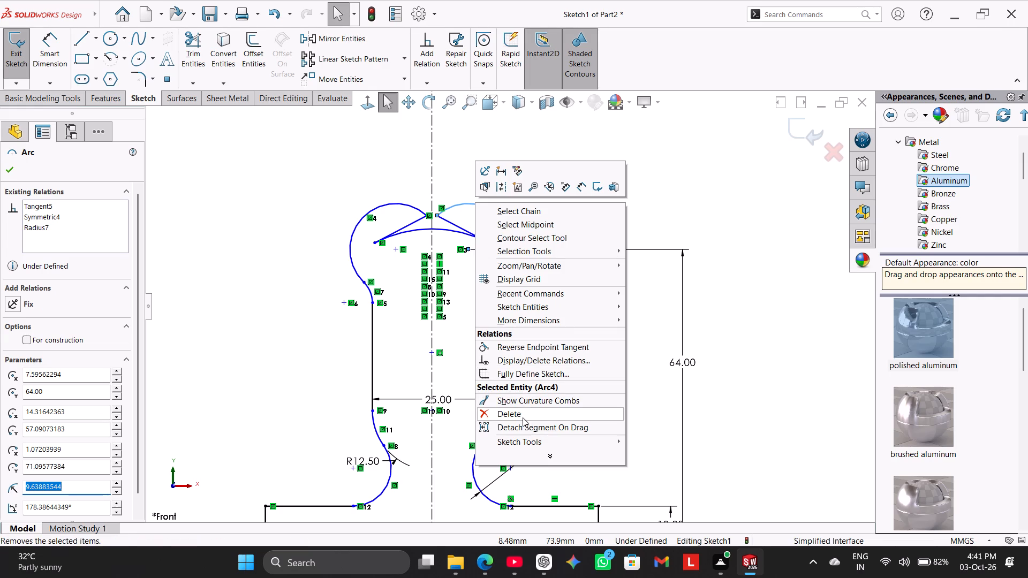
left_click_drag(521, 417, 517, 412)
left_click(434, 275)
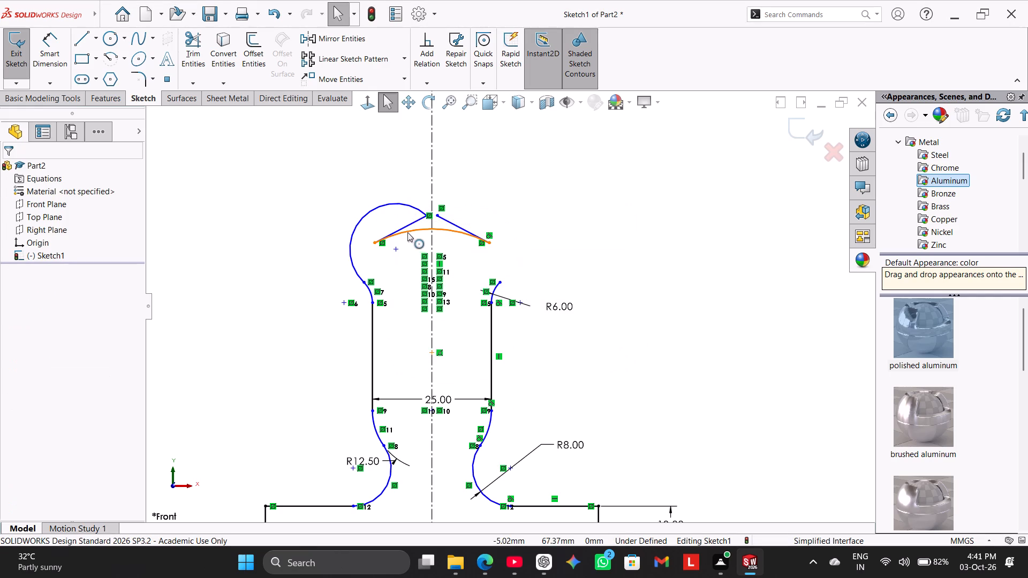
Delete the remaining large upper arc, the top central arc and the slanted line connecting them.
left_click_drag(599, 222, 354, 210)
left_click(473, 195)
left_click_drag(289, 207, 334, 227)
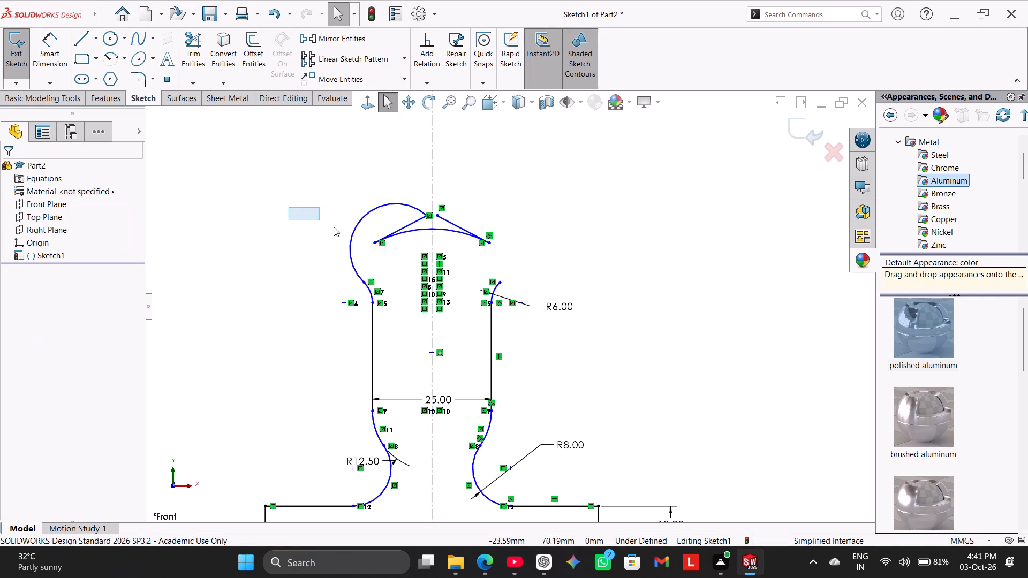
left_click_drag(334, 227, 405, 247)
right_click(304, 182)
left_click_drag(244, 216, 249, 216)
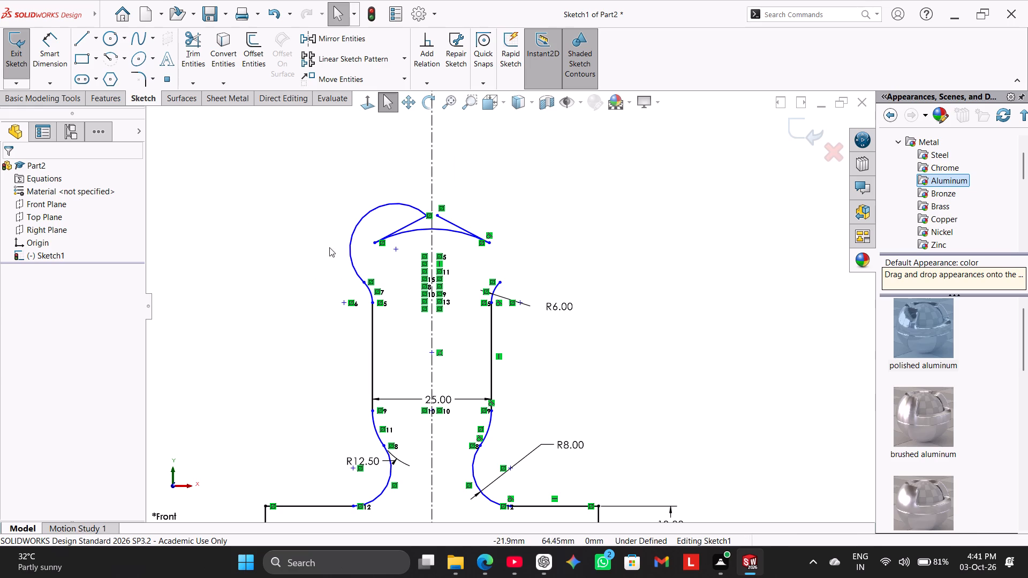
left_click_drag(389, 256, 346, 209)
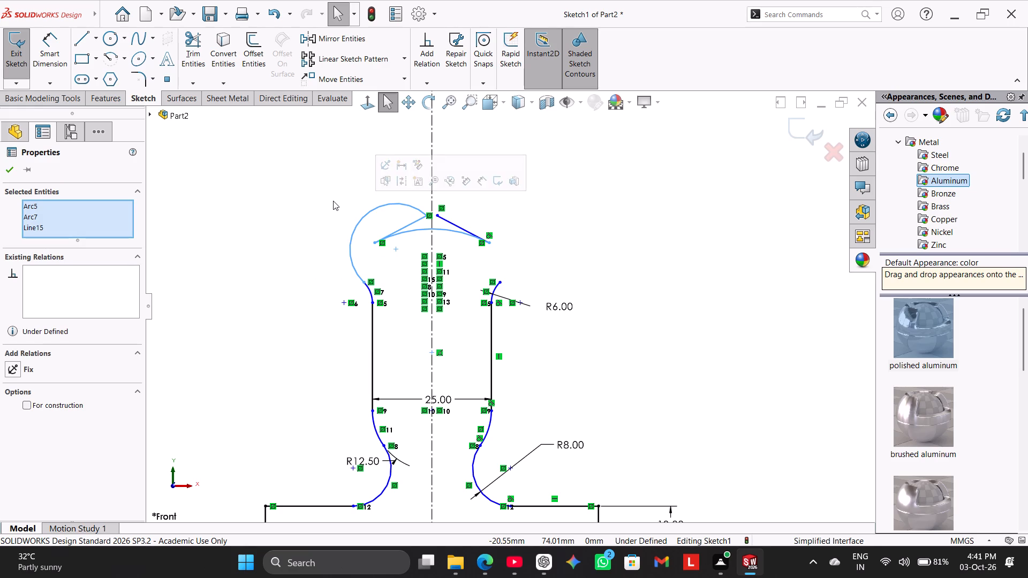
right_click(333, 201)
left_click_drag(399, 360, 397, 340)
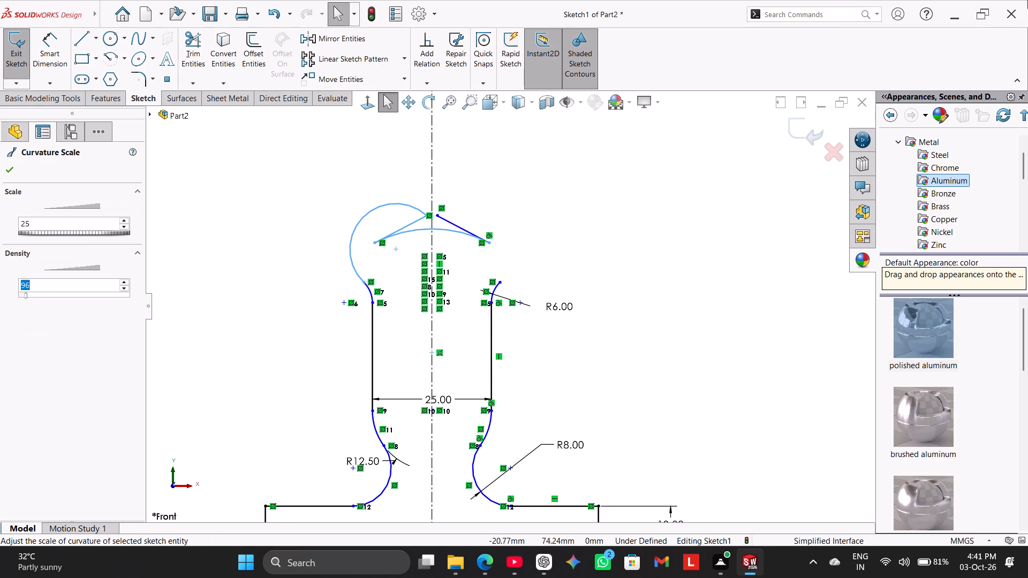
right_click(367, 207)
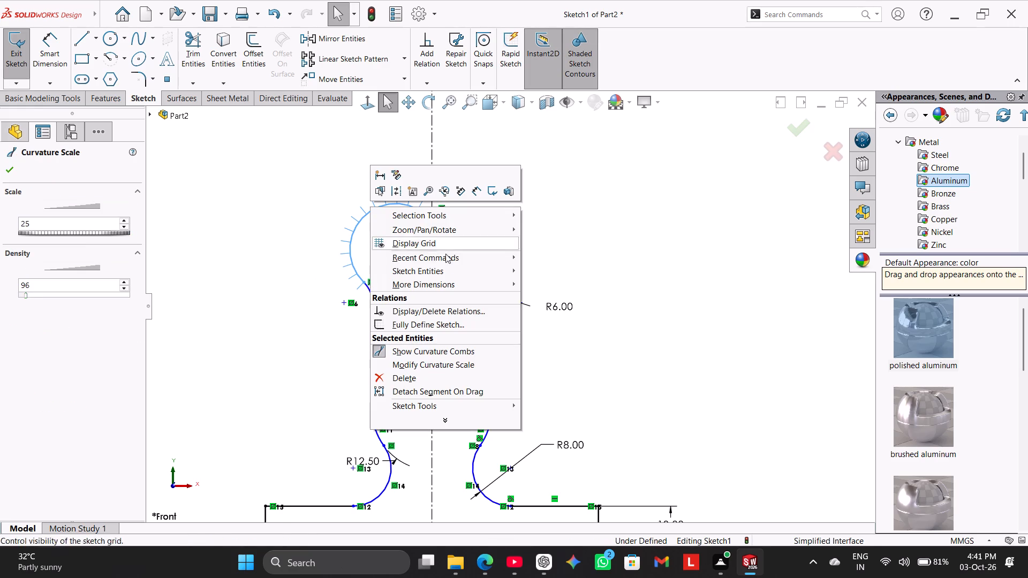
left_click(422, 376)
Delete the leftover slanted line beside the vertical centerline above the neck.
left_click_drag(498, 218, 487, 228)
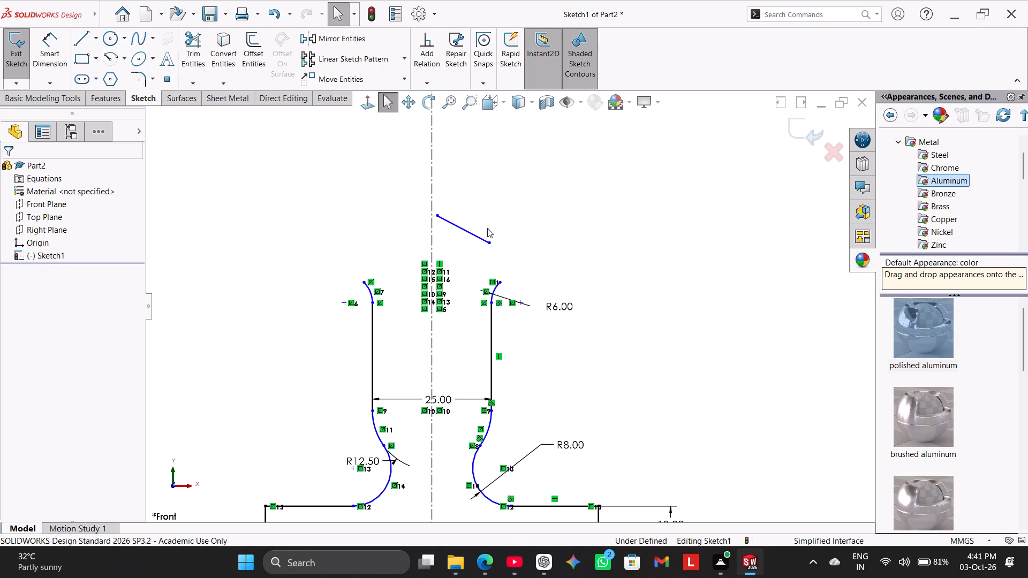
left_click_drag(487, 228, 469, 254)
right_click(550, 182)
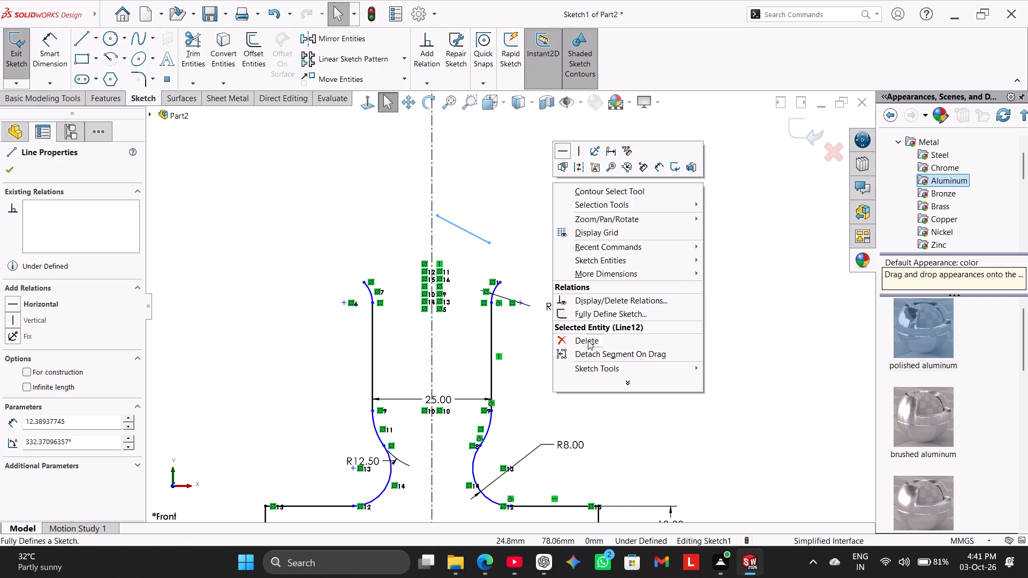
left_click_drag(588, 340, 584, 334)
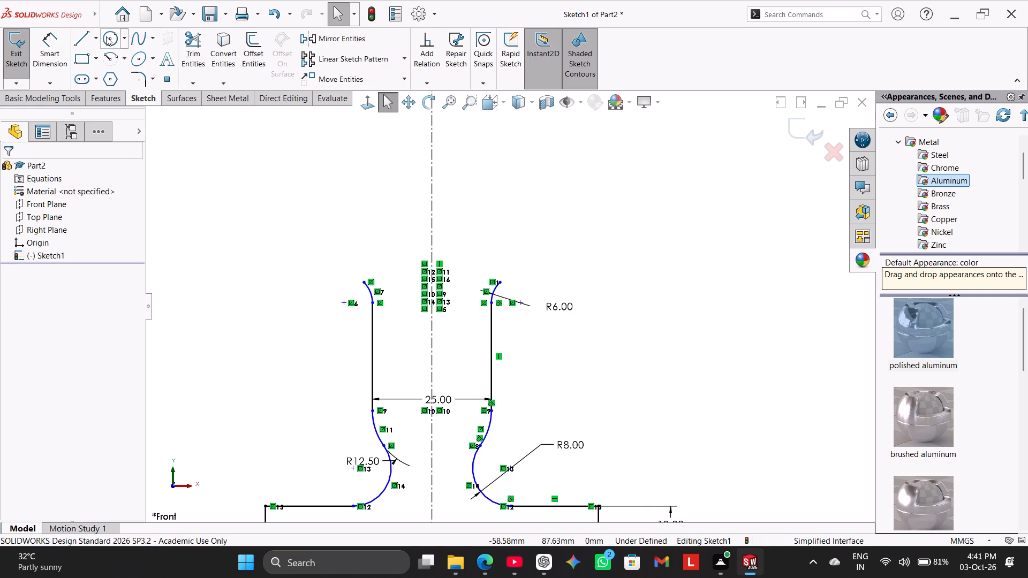
Sketch a circle of about 16.9 mm radius centred on the vertical centerline, overlapping the top of the neck.
left_click(106, 36)
left_click(430, 235)
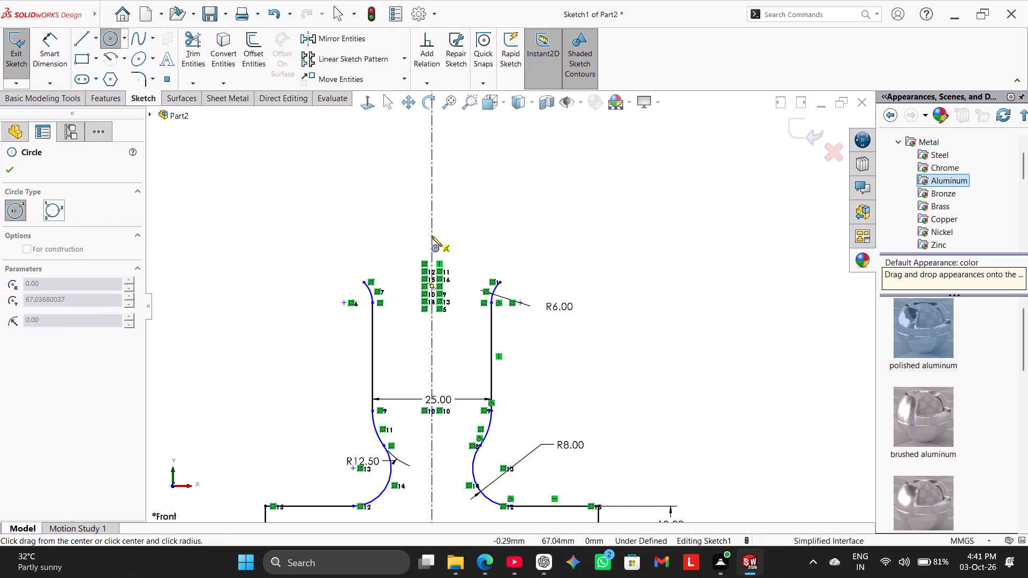
left_click(513, 250)
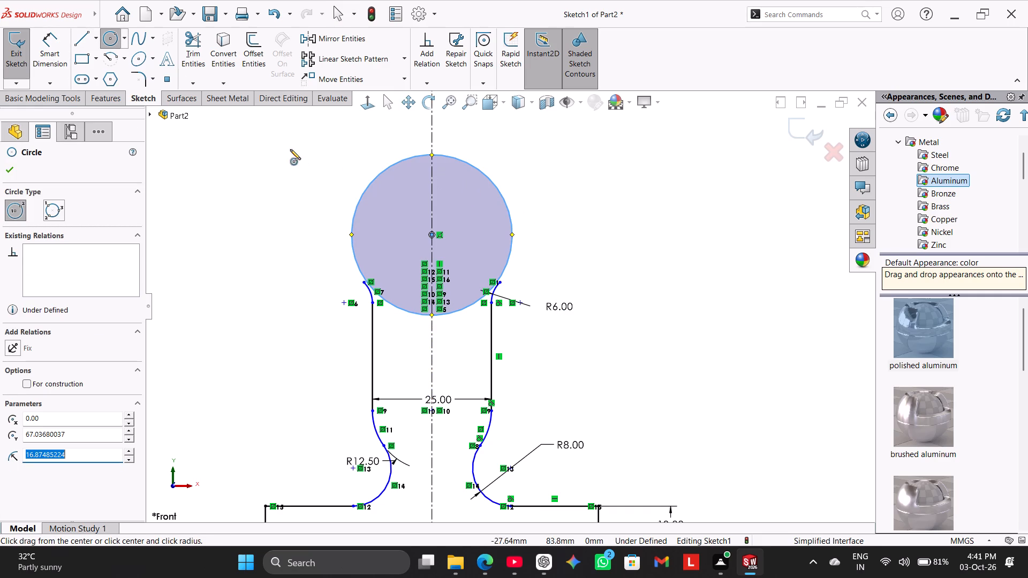
Dimension the circle's diameter as 36 mm.
left_click(62, 54)
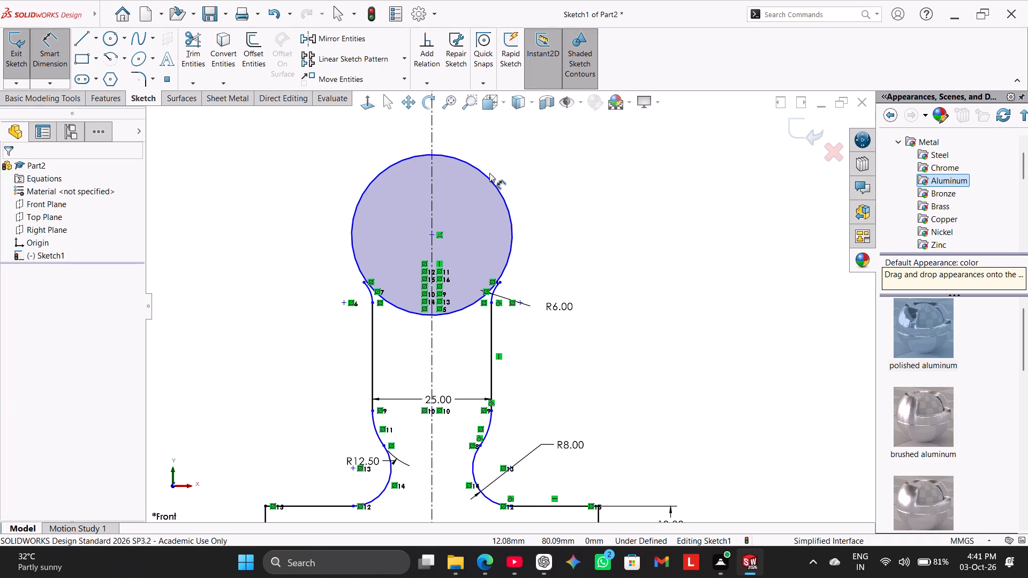
left_click(488, 177)
left_click(546, 143)
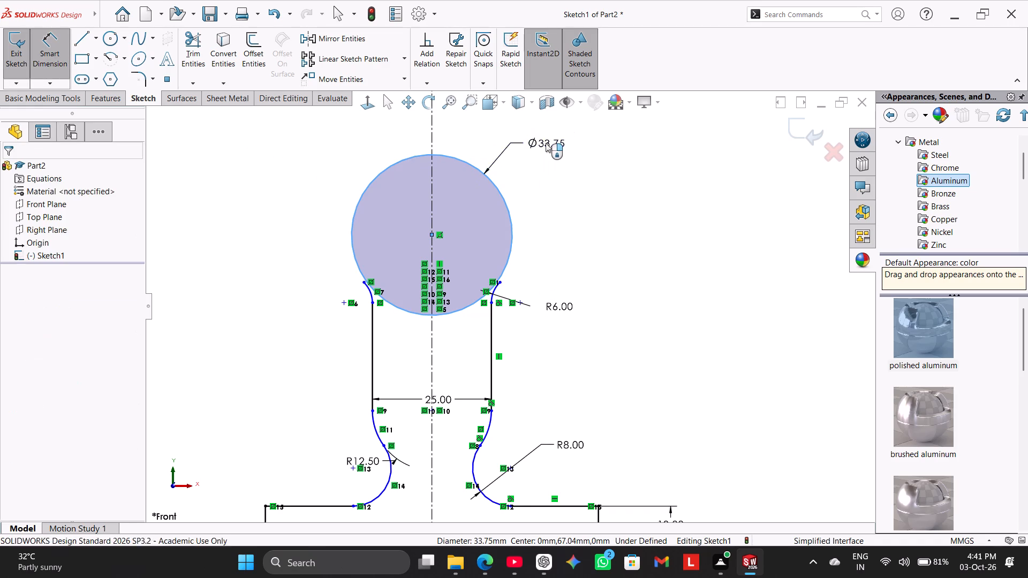
type("36")
key("Return")
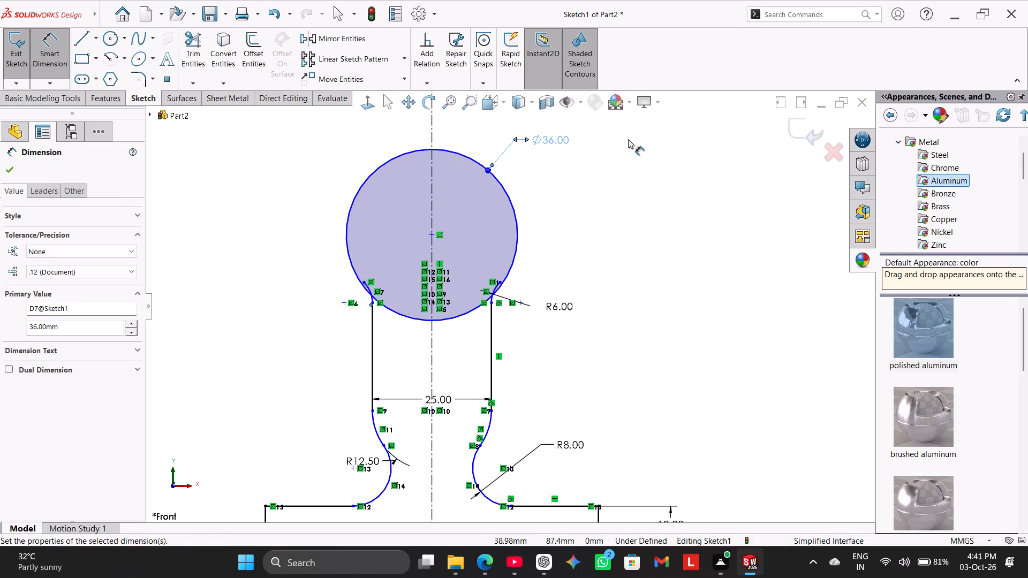
right_click(631, 143)
left_click(661, 175)
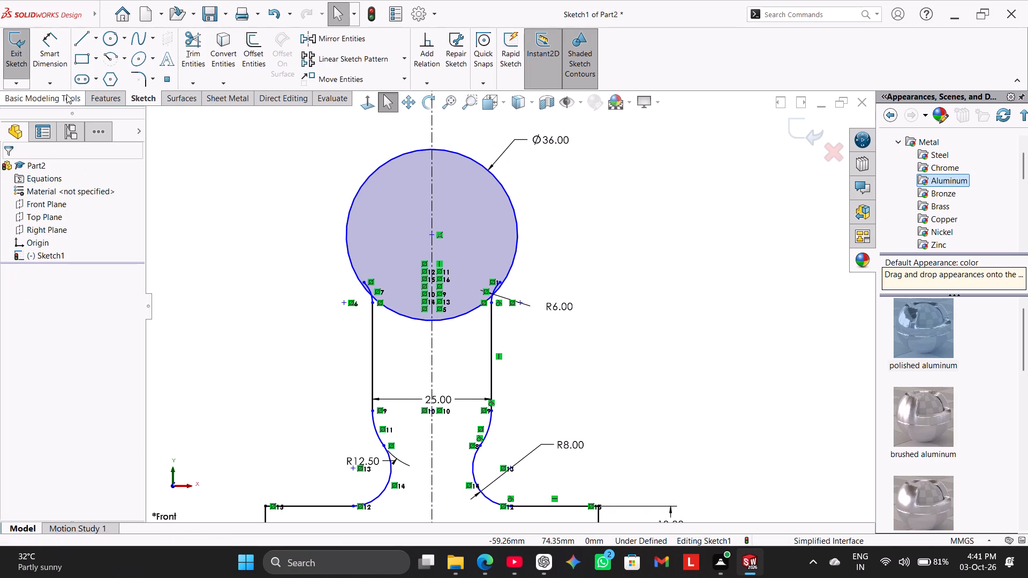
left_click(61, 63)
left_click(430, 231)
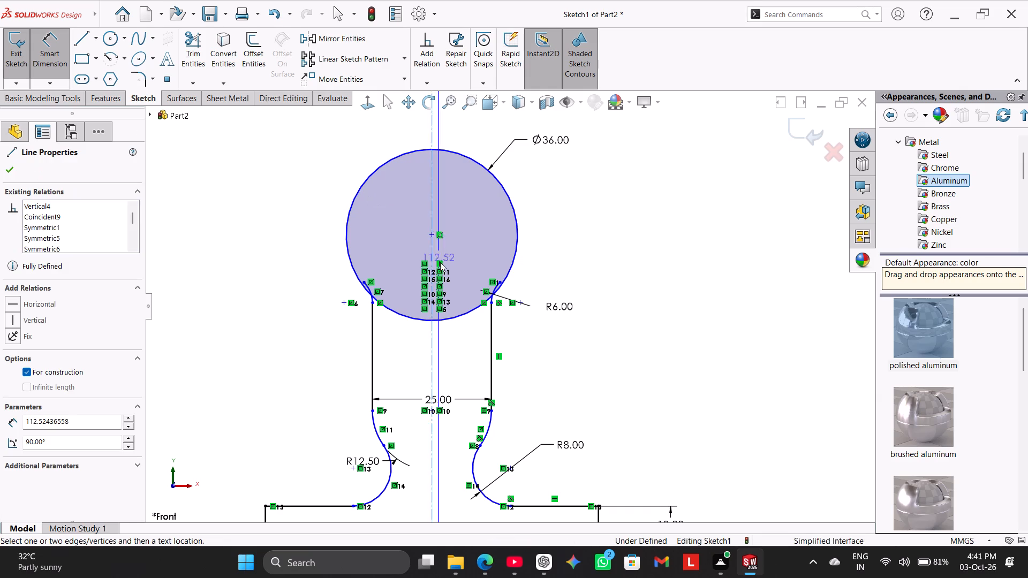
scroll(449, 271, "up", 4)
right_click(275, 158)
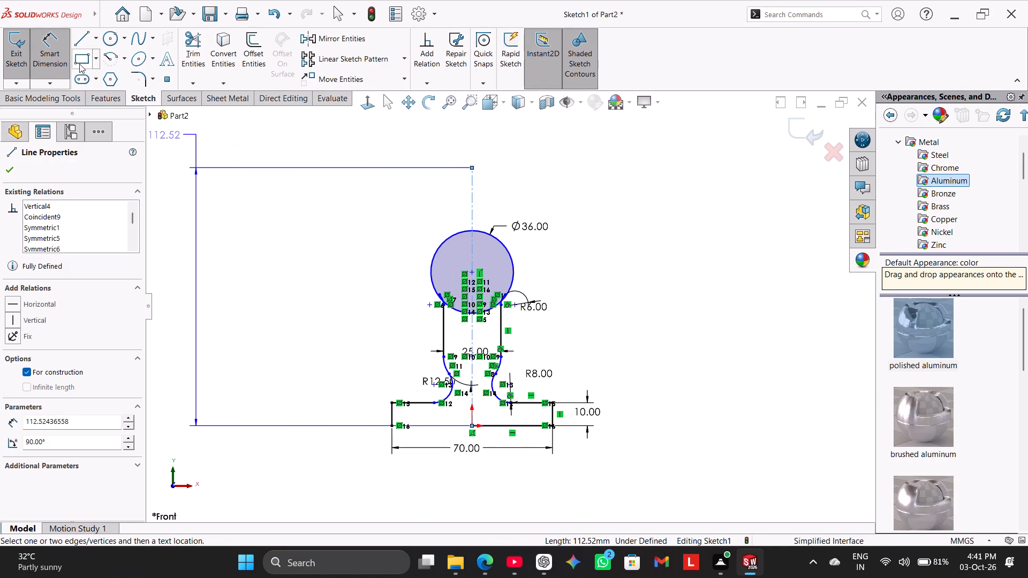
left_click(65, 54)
Dimension the vertical distance from the sketch origin to the circle's centre as 64 mm.
left_click(48, 44)
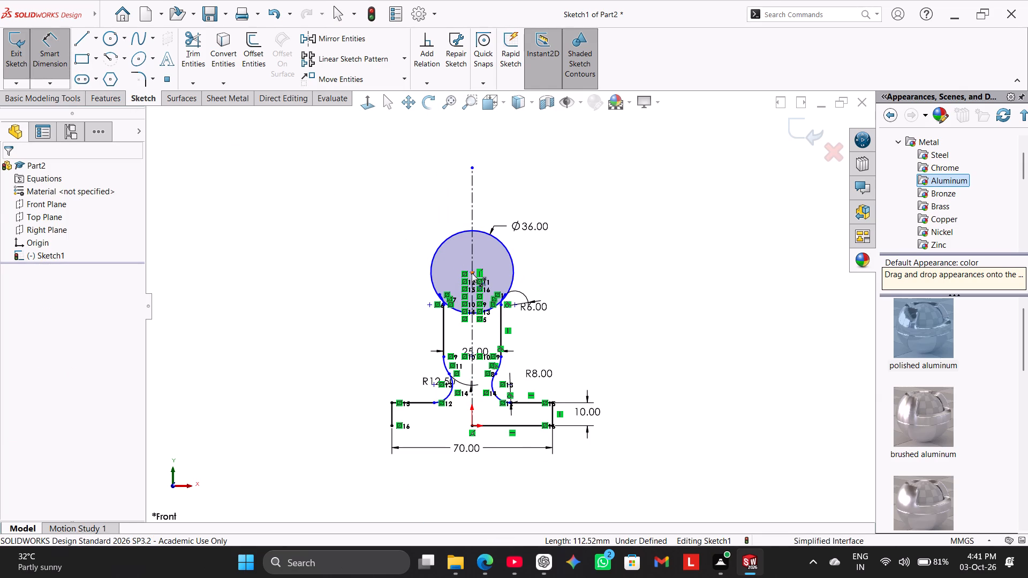
left_click(472, 274)
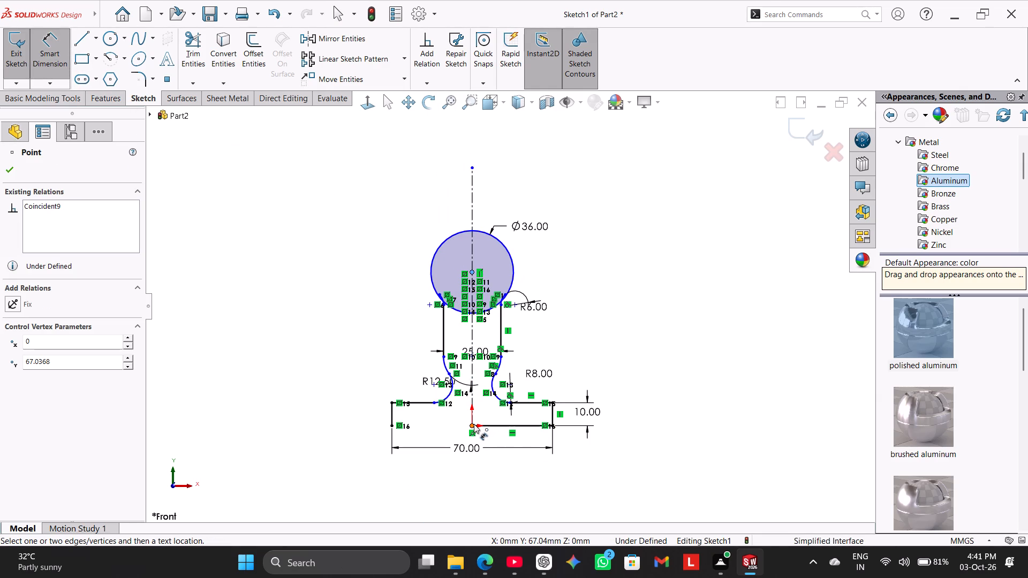
left_click(474, 423)
left_click(626, 322)
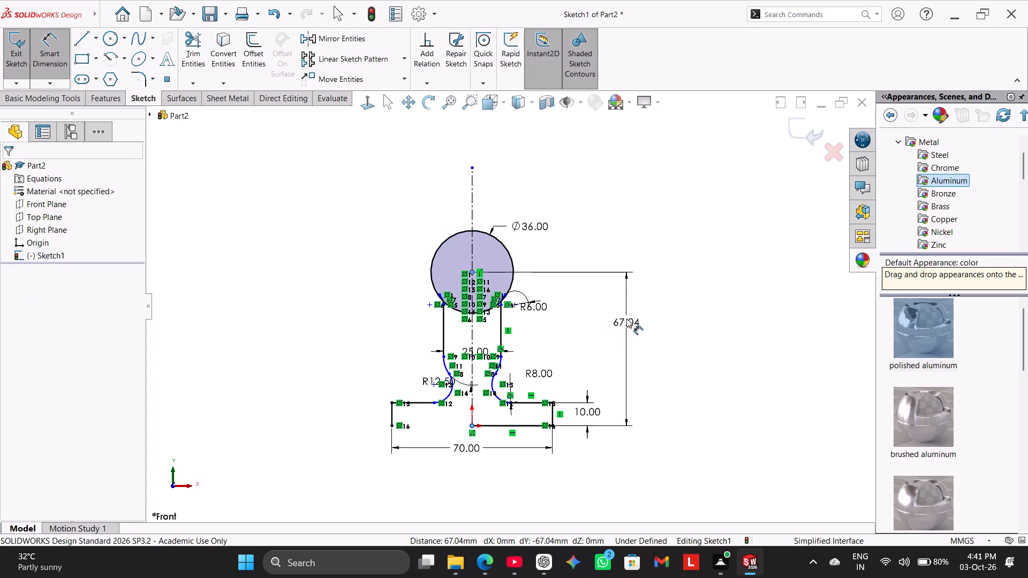
type("64")
key("Return")
right_click(607, 245)
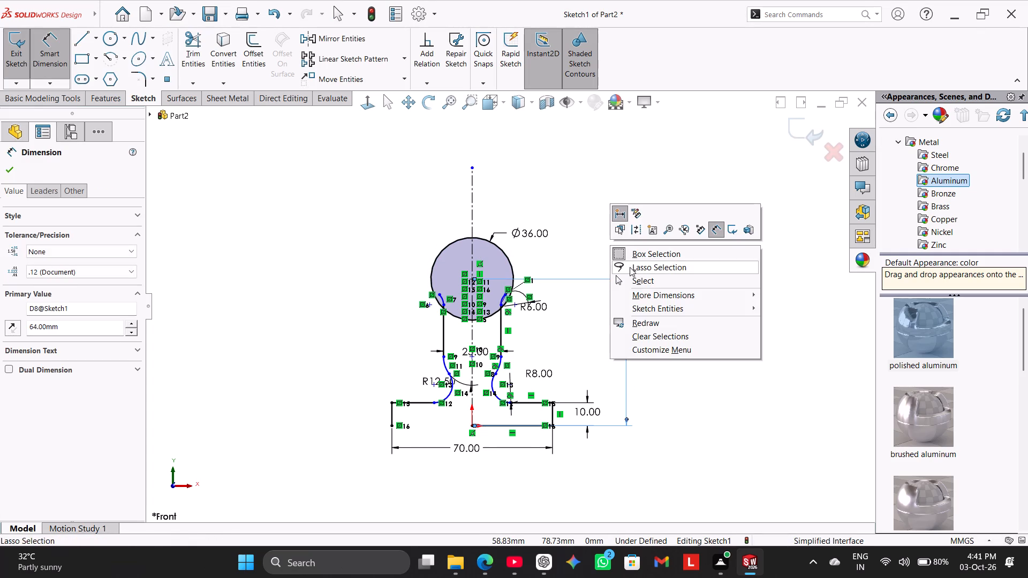
left_click(636, 275)
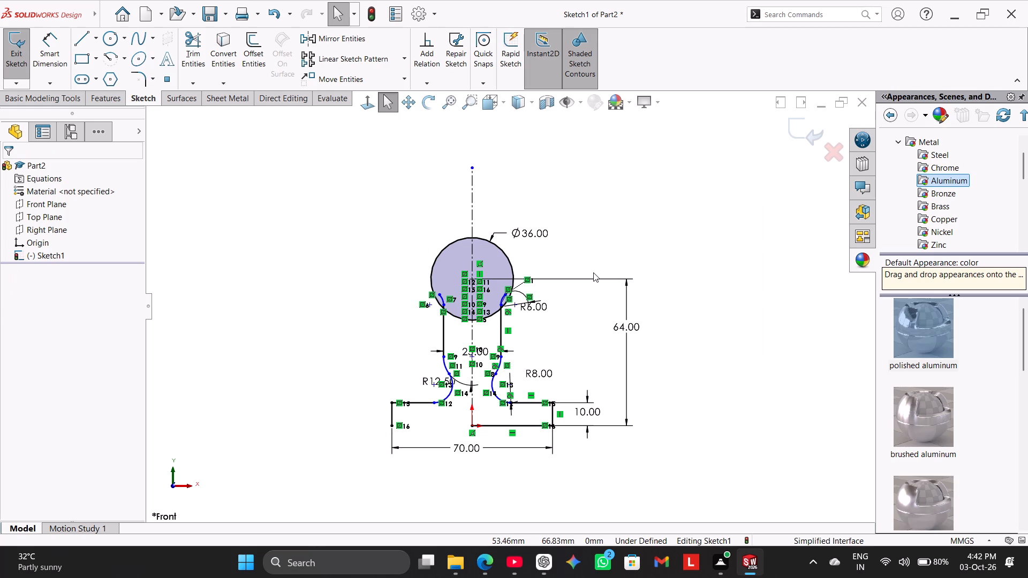
Pull the small arc atop the neck's left side clear of the 36 mm circle and make the two tangent.
scroll(480, 326, "down", 4)
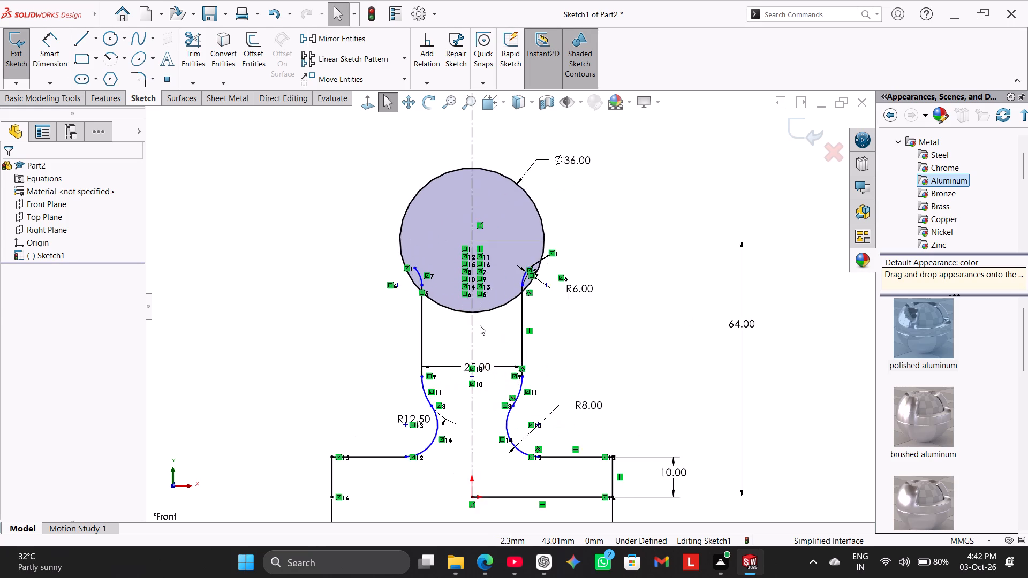
scroll(478, 325, "down", 2)
left_click_drag(383, 252, 370, 302)
left_click(292, 259)
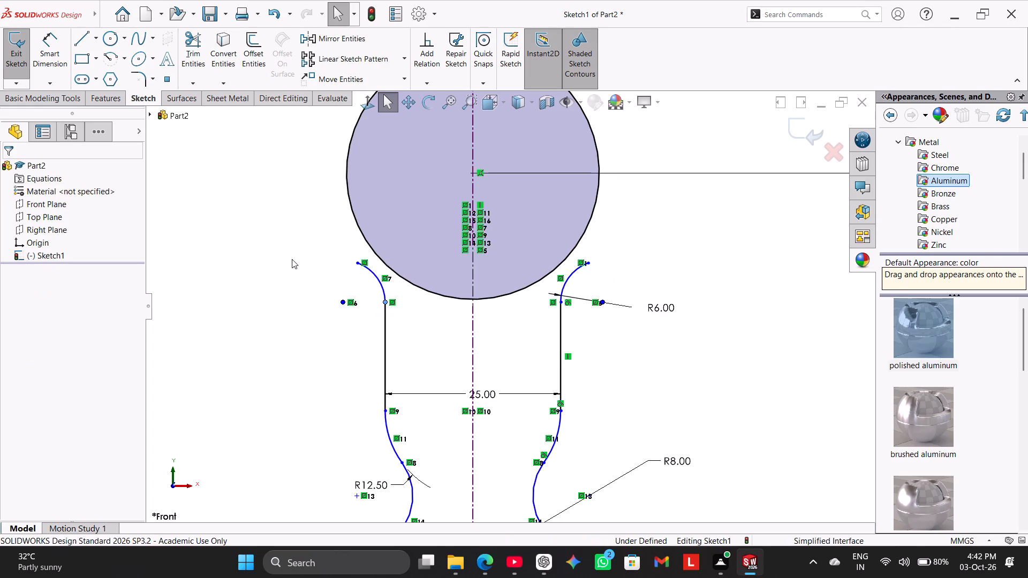
left_click(364, 268, "ctrl")
left_click(372, 249, "ctrl")
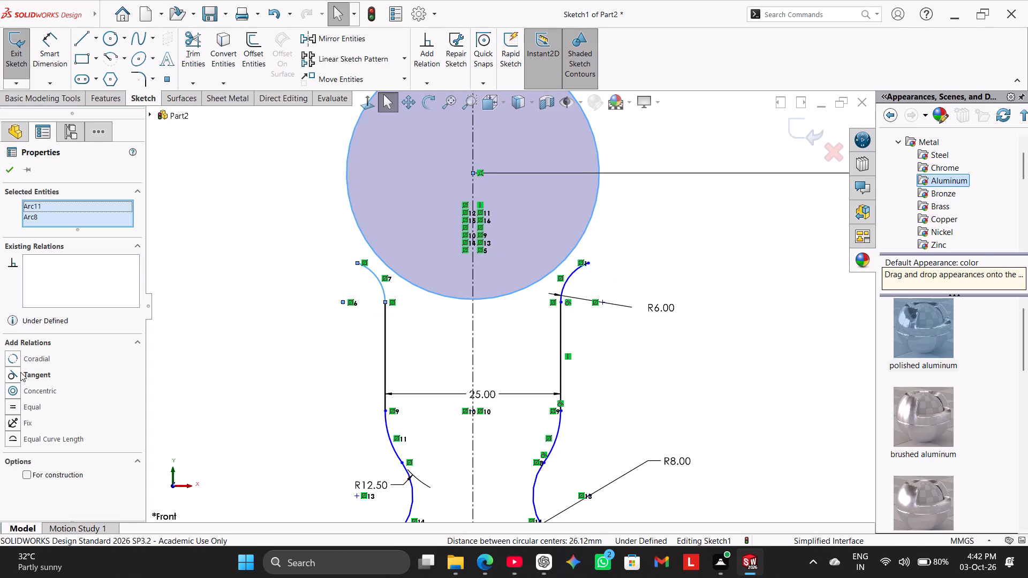
left_click(20, 372)
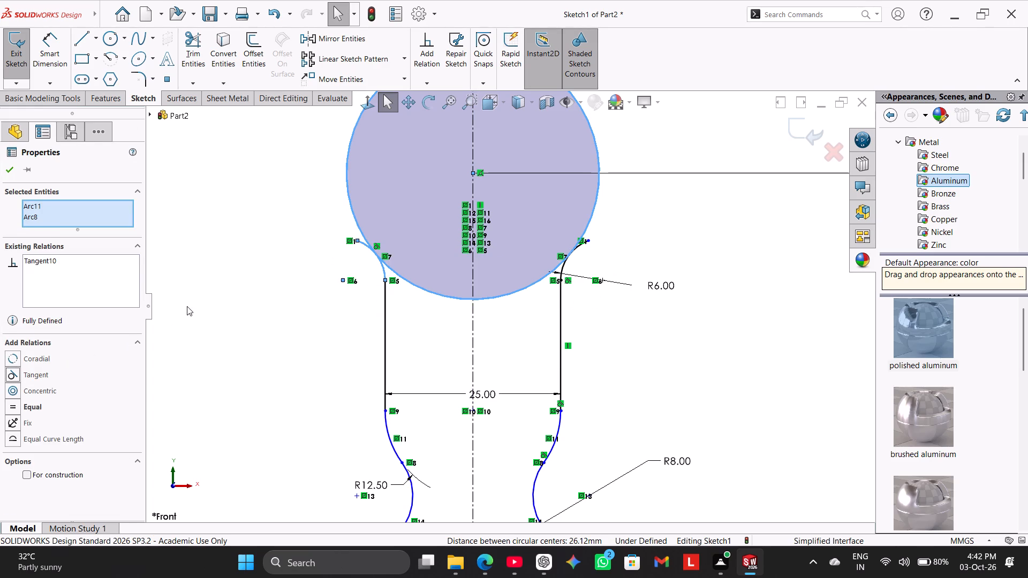
left_click(187, 306)
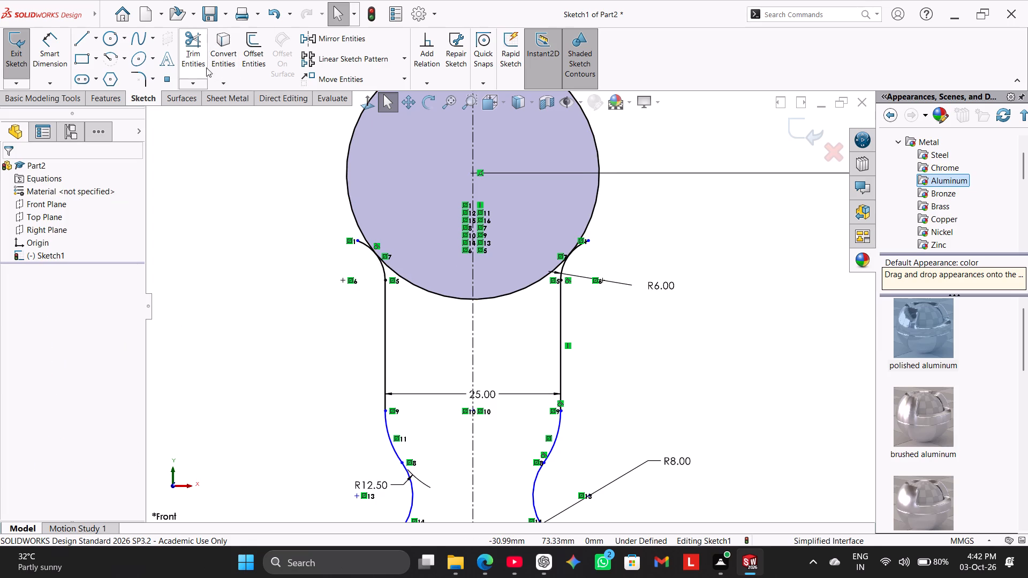
Trim the ends of both small neck-top arcs that extend past their tangent points on the circle.
left_click_drag(202, 56, 213, 70)
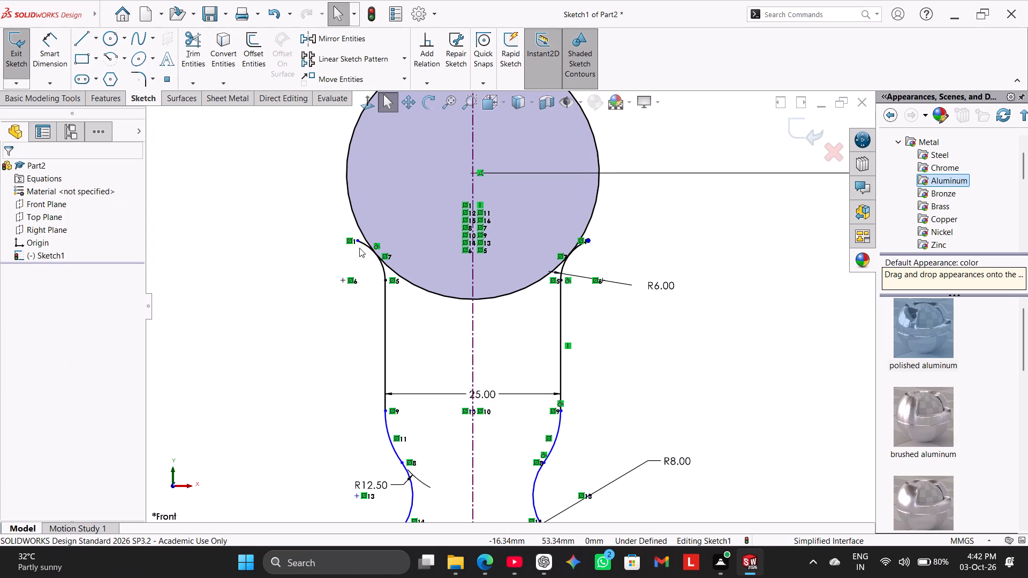
scroll(354, 233, "down", 4)
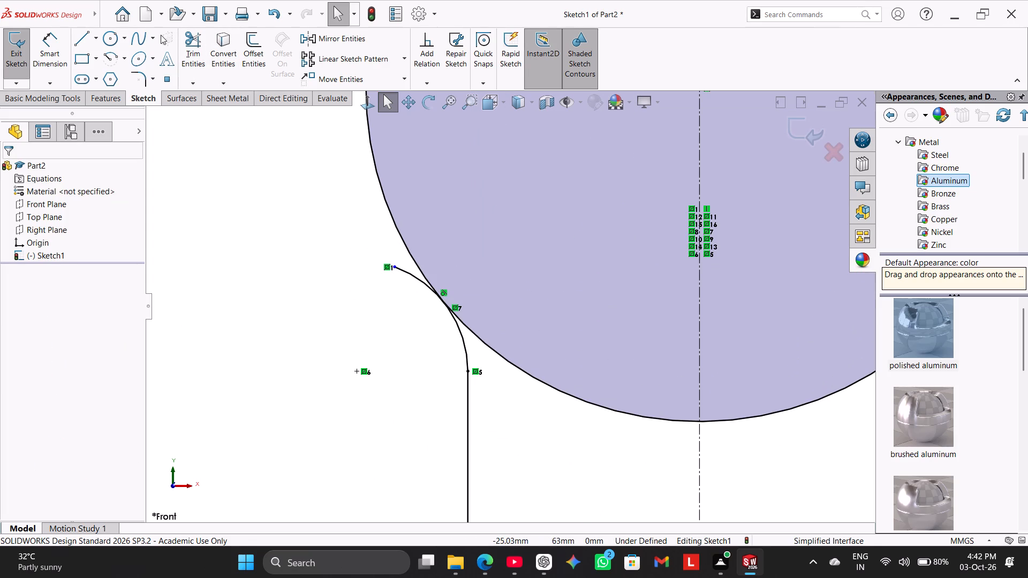
left_click(196, 44)
left_click(412, 272)
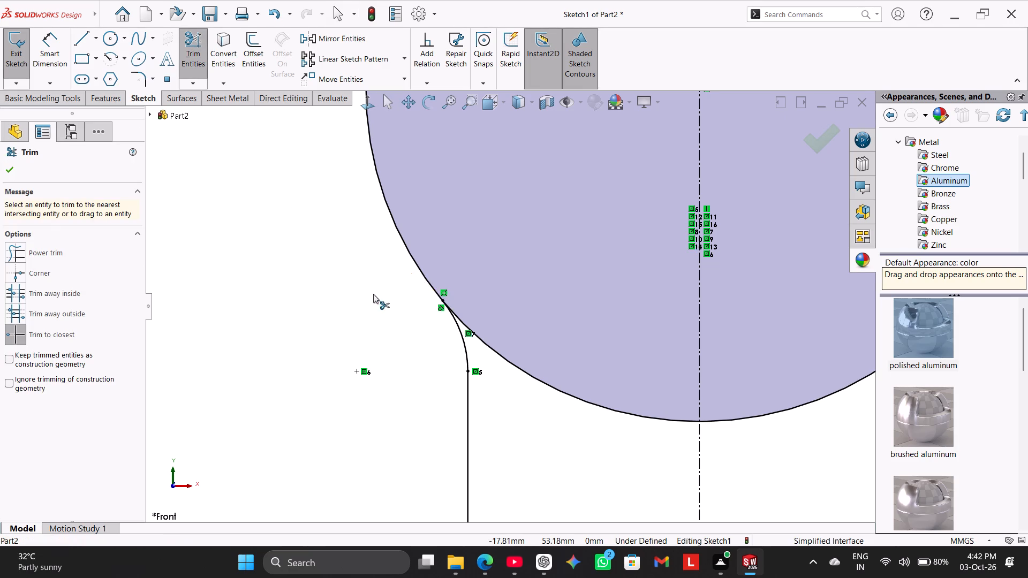
scroll(419, 321, "up", 5)
left_click(705, 293)
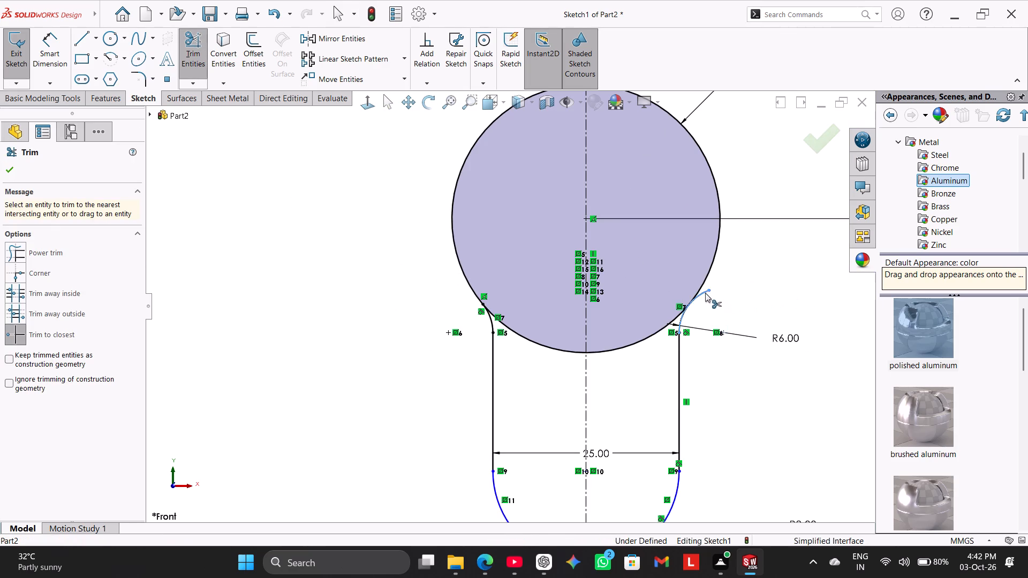
left_click(14, 173)
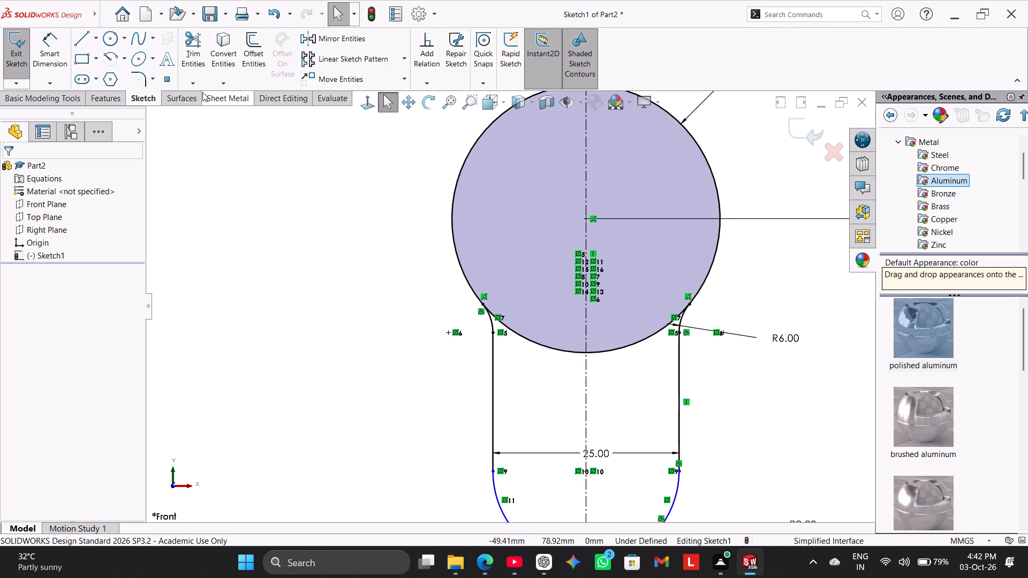
Examine the whole profile from the circle down to the base for missing or open edges.
scroll(212, 84, "up", 1)
scroll(186, 101, "down", 1)
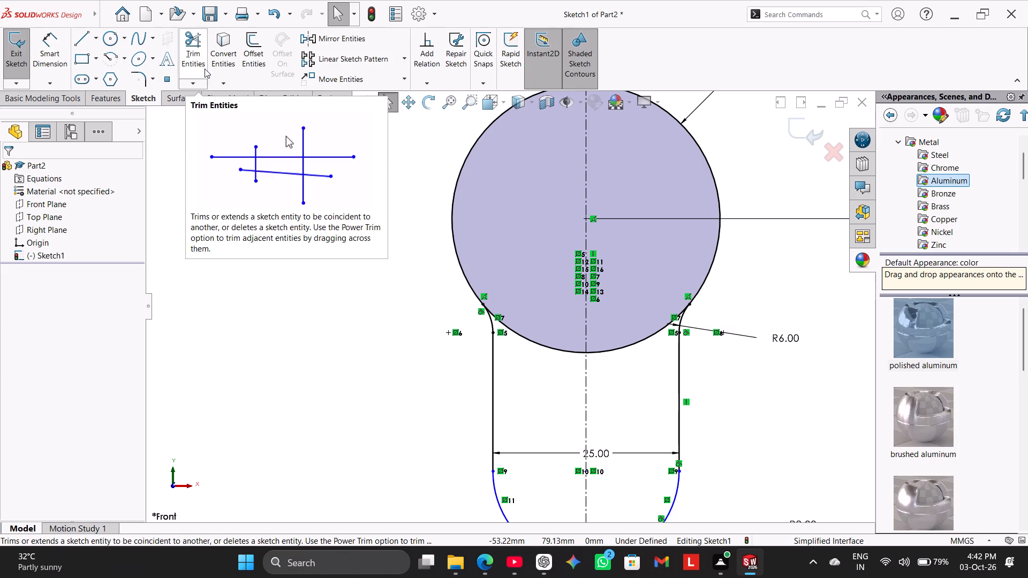
scroll(685, 337, "up", 3)
scroll(677, 416, "up", 2)
scroll(596, 395, "down", 3)
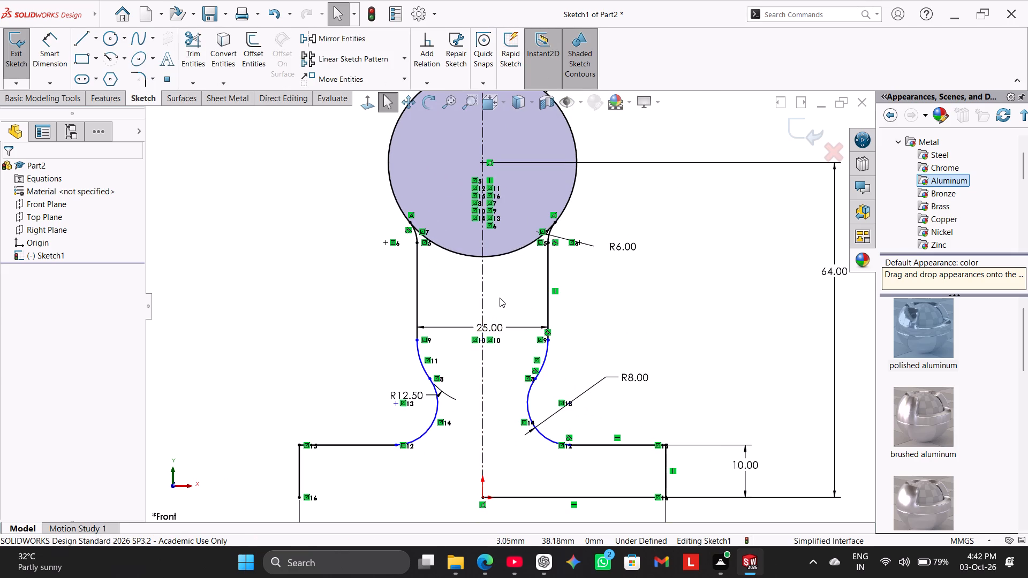
scroll(511, 429, "up", 1)
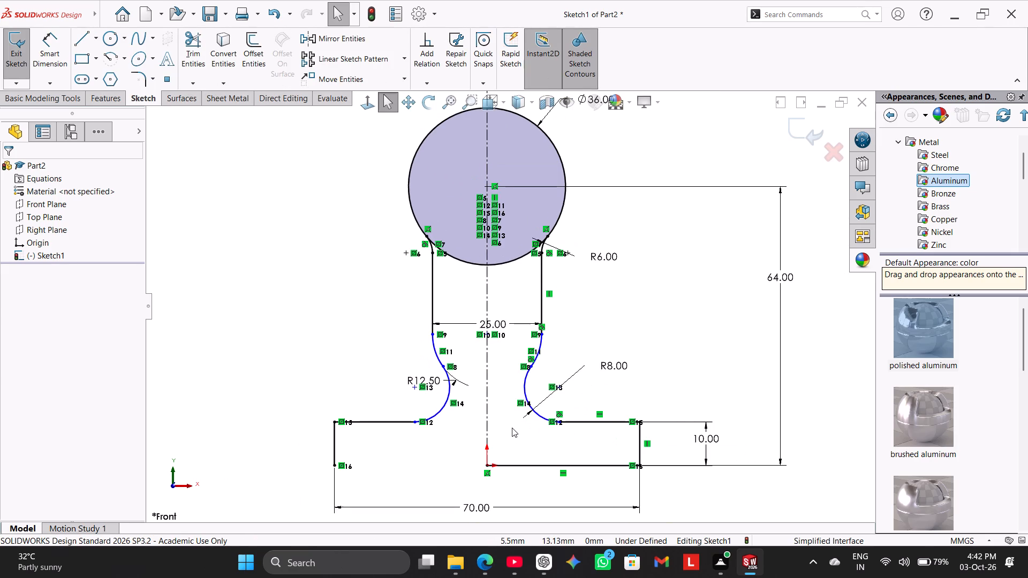
scroll(512, 428, "up", 1)
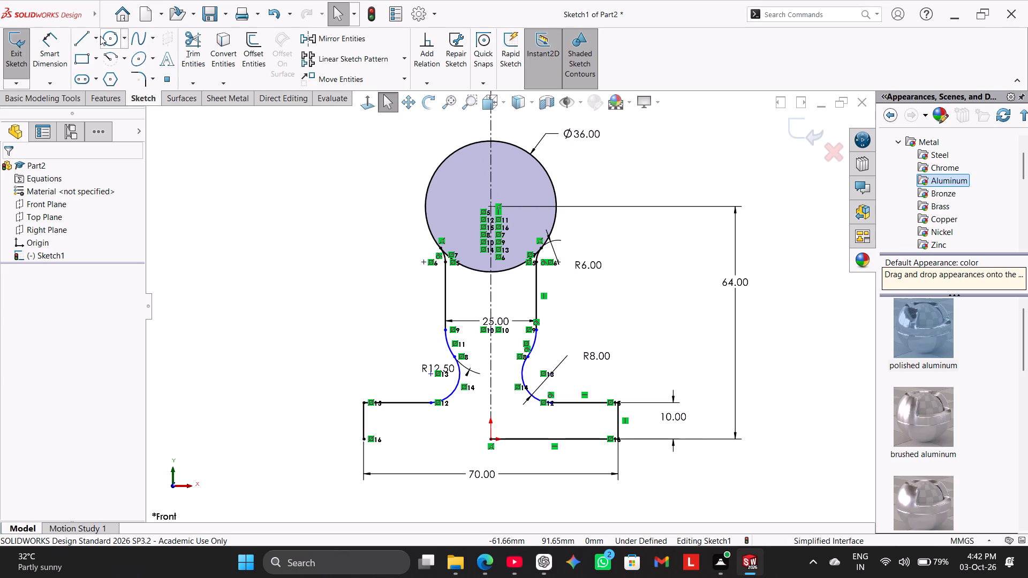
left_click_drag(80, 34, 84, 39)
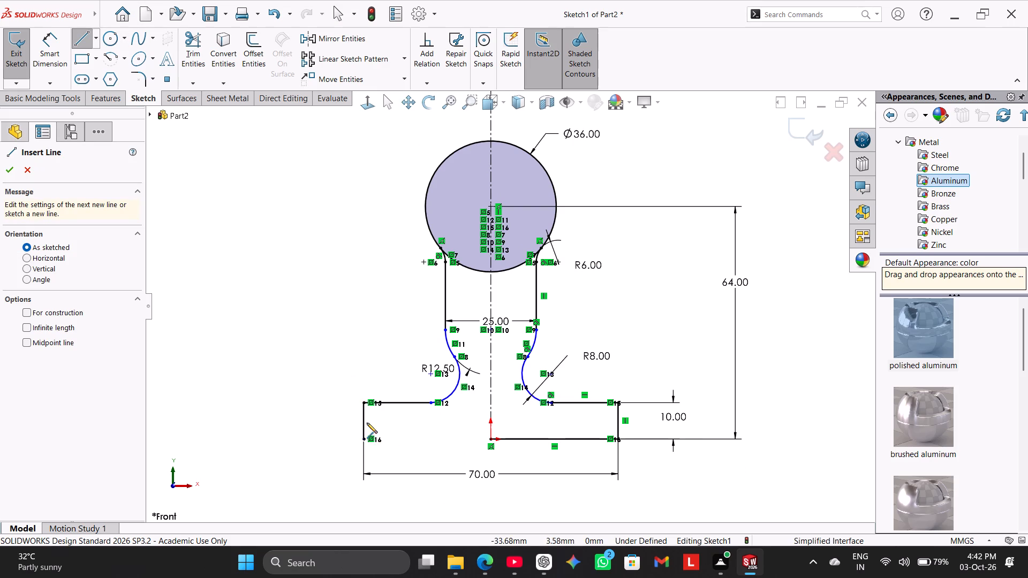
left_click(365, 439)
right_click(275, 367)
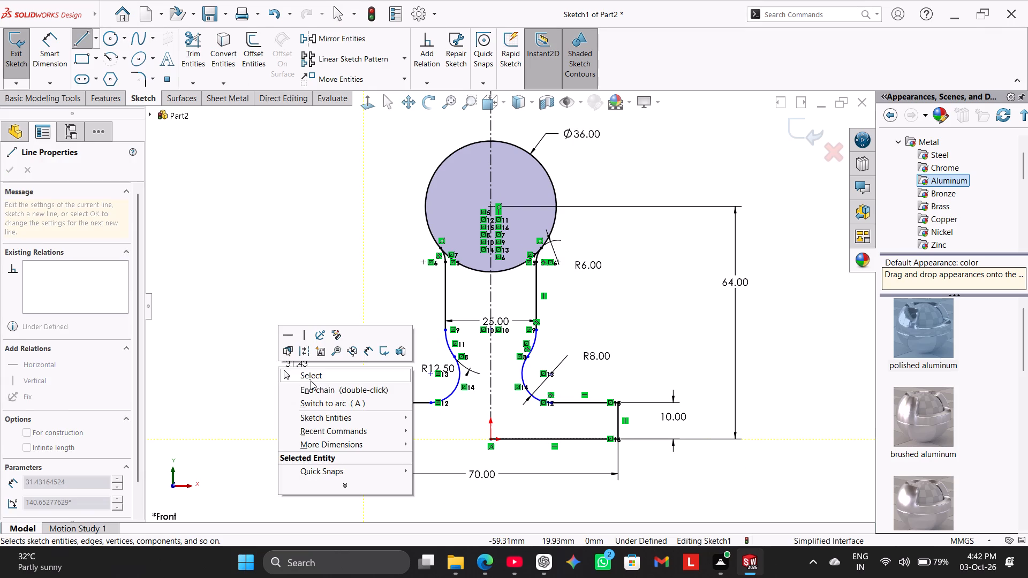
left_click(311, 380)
Delete the base's horizontal bottom line running from the origin to its lower-right corner.
right_click(516, 438)
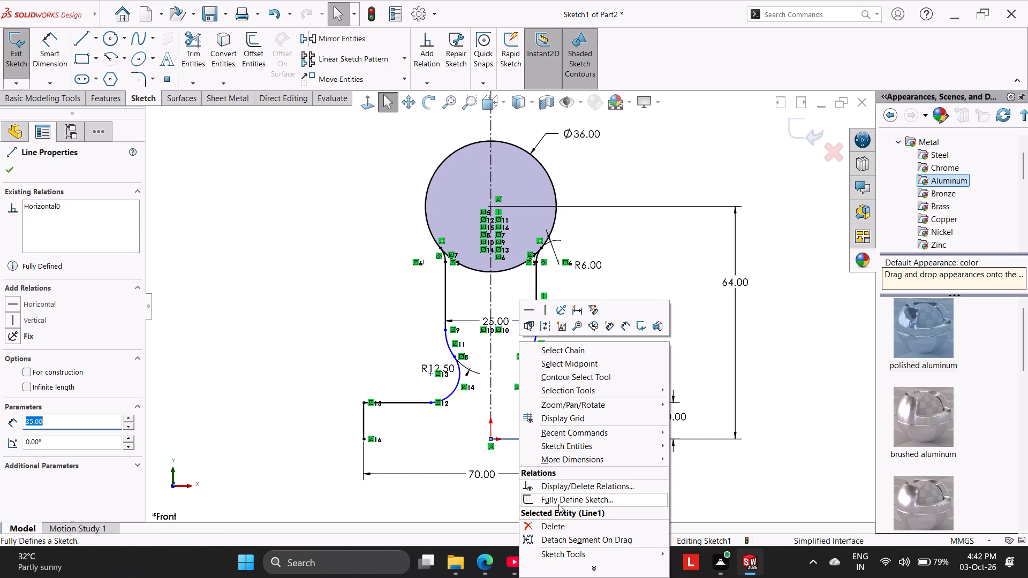
left_click(558, 522)
Draw a single horizontal line closing the base's underside between its two lower corners.
left_click_drag(79, 44, 84, 49)
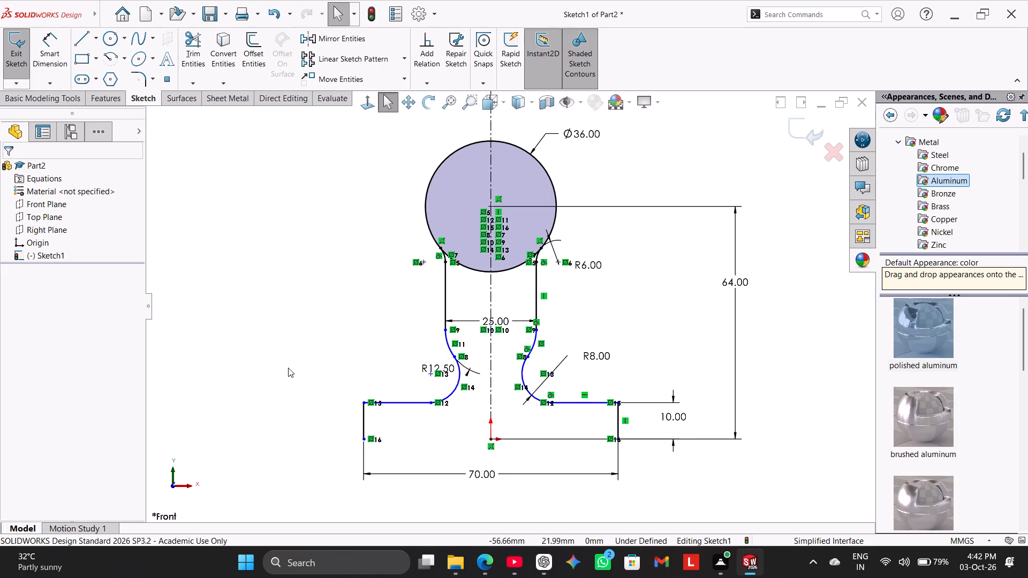
left_click(365, 442)
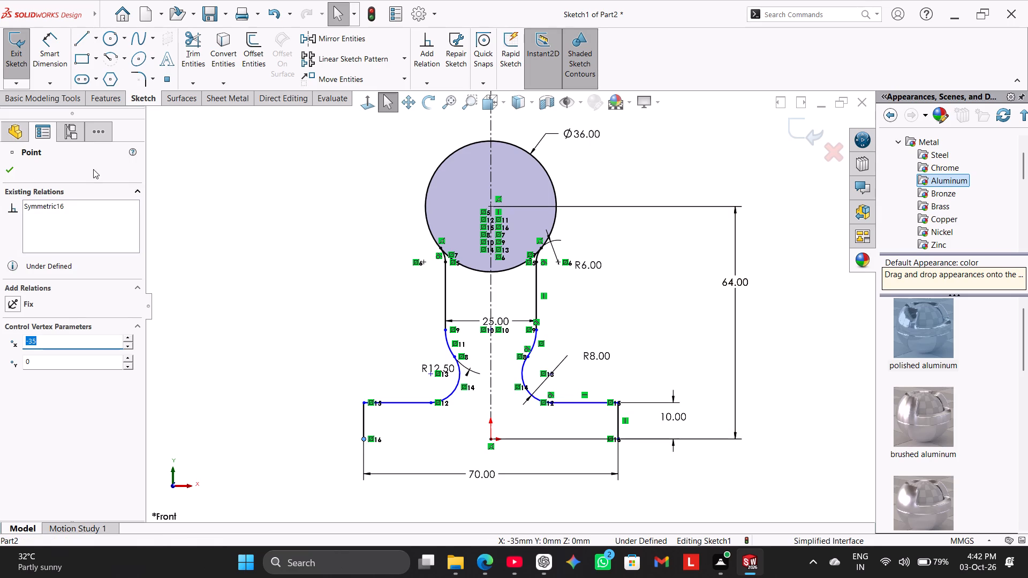
left_click(93, 168)
left_click(210, 205)
right_click_drag(210, 205, 264, 213)
right_click_drag(317, 214, 312, 217)
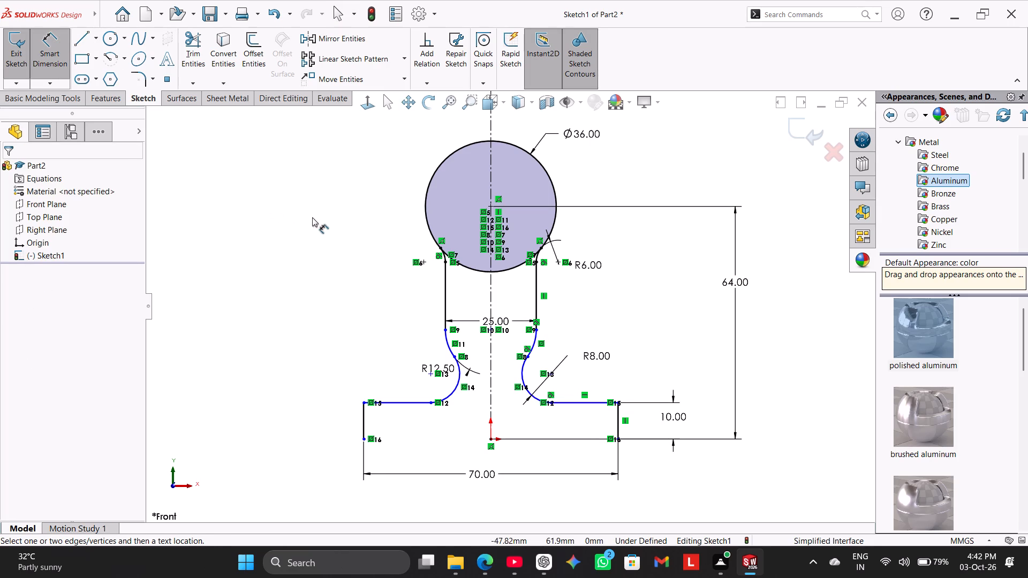
right_click_drag(312, 217, 226, 234)
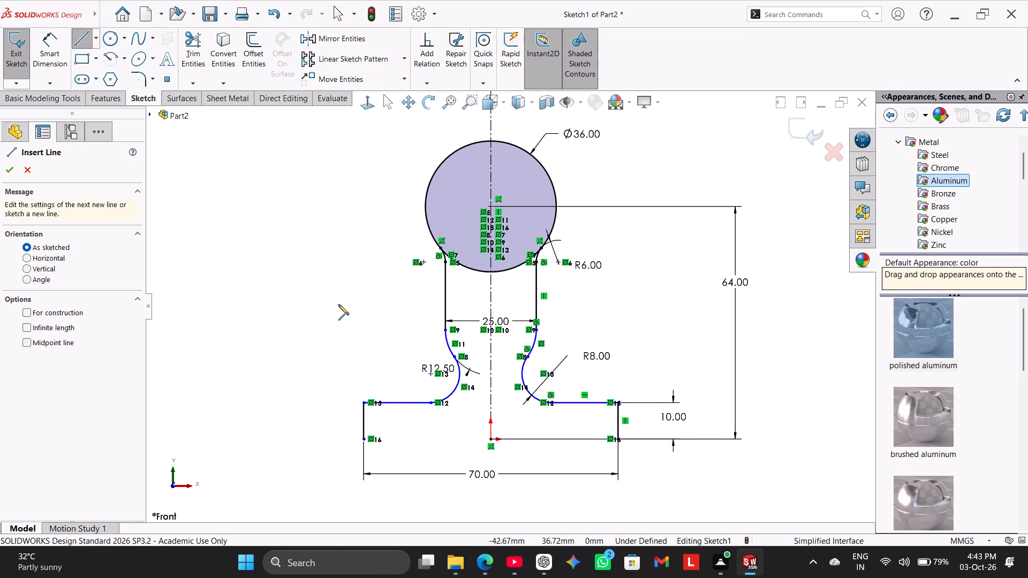
left_click(366, 437)
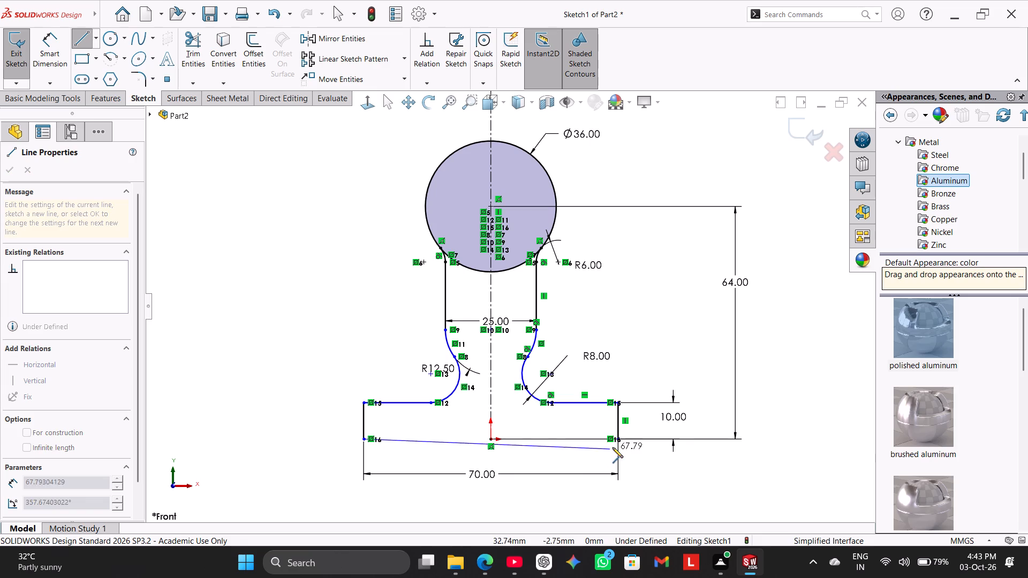
left_click(618, 440)
right_click(414, 303)
left_click(426, 311)
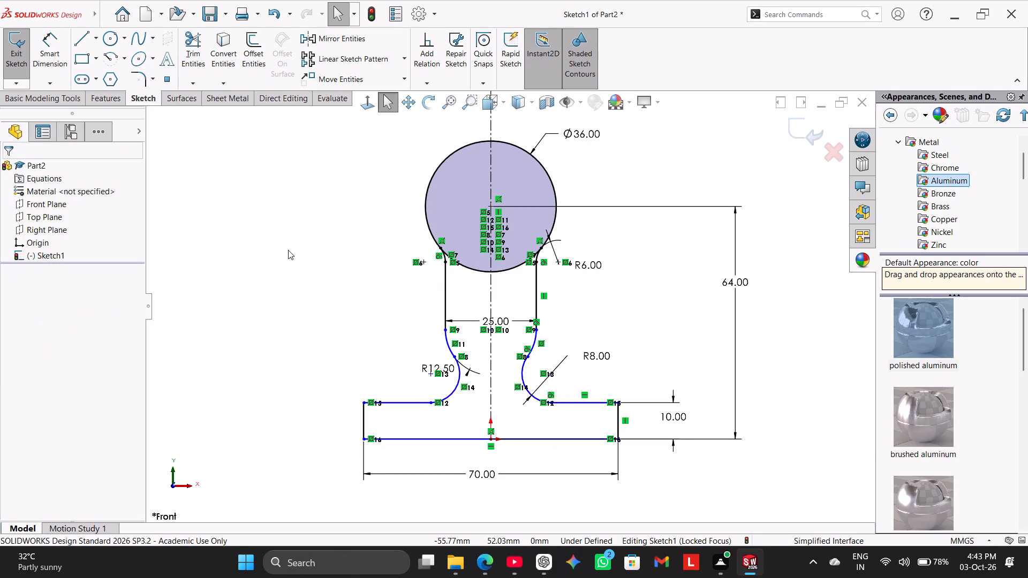
Make the new base line coincident with the origin.
left_click(494, 441, "ctrl")
left_click(507, 440, "ctrl")
left_click_drag(44, 374, 49, 374)
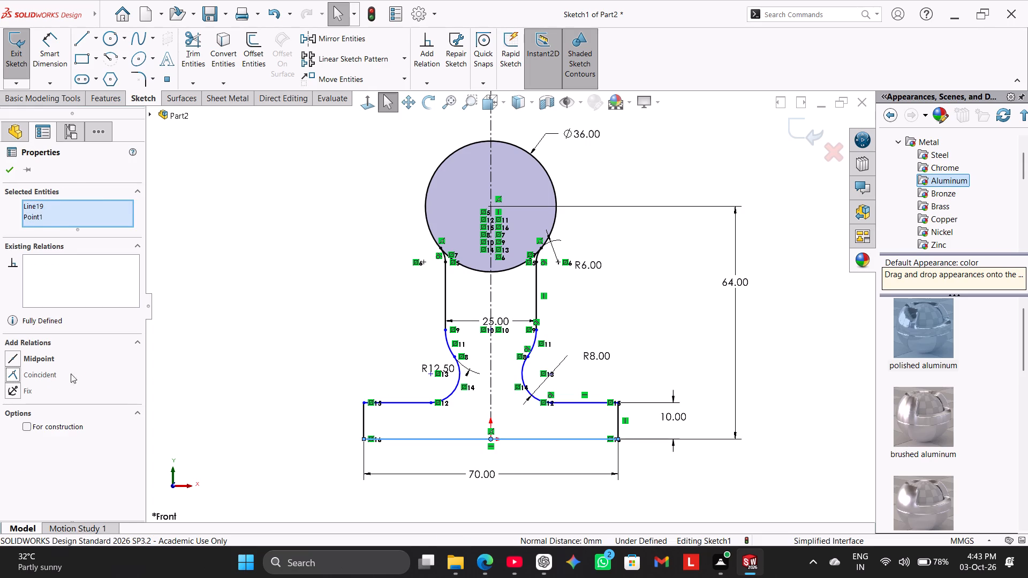
left_click(251, 353)
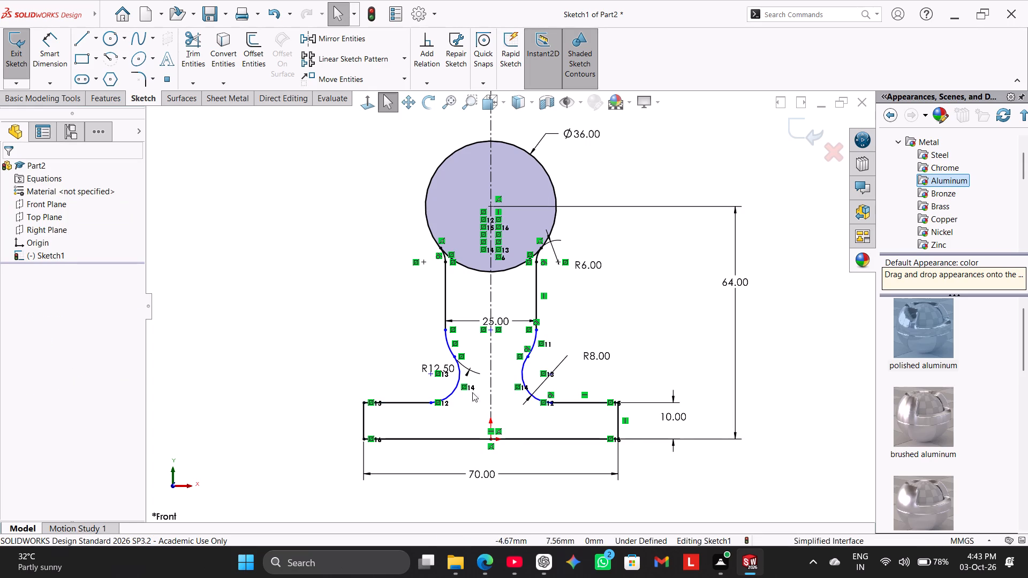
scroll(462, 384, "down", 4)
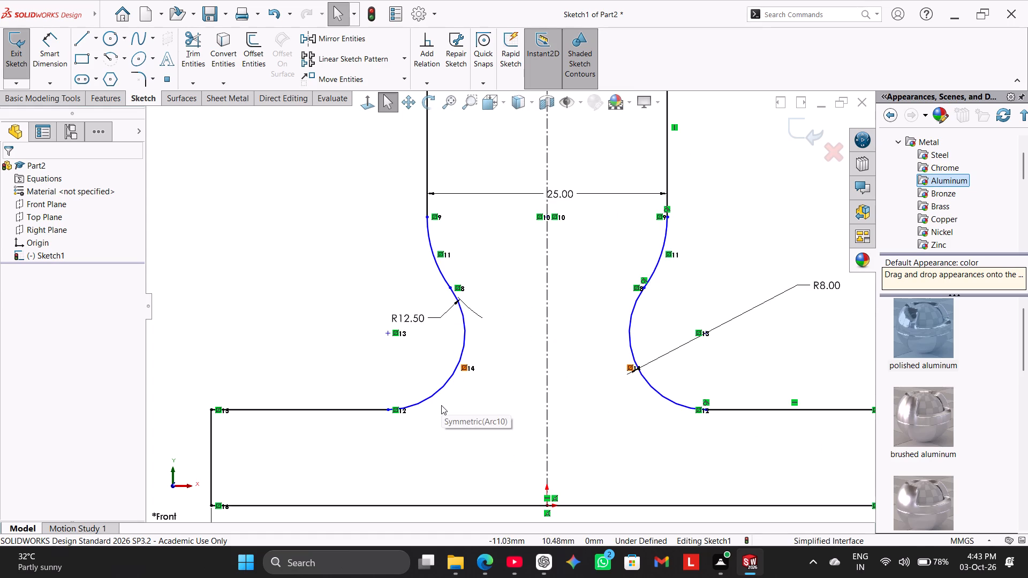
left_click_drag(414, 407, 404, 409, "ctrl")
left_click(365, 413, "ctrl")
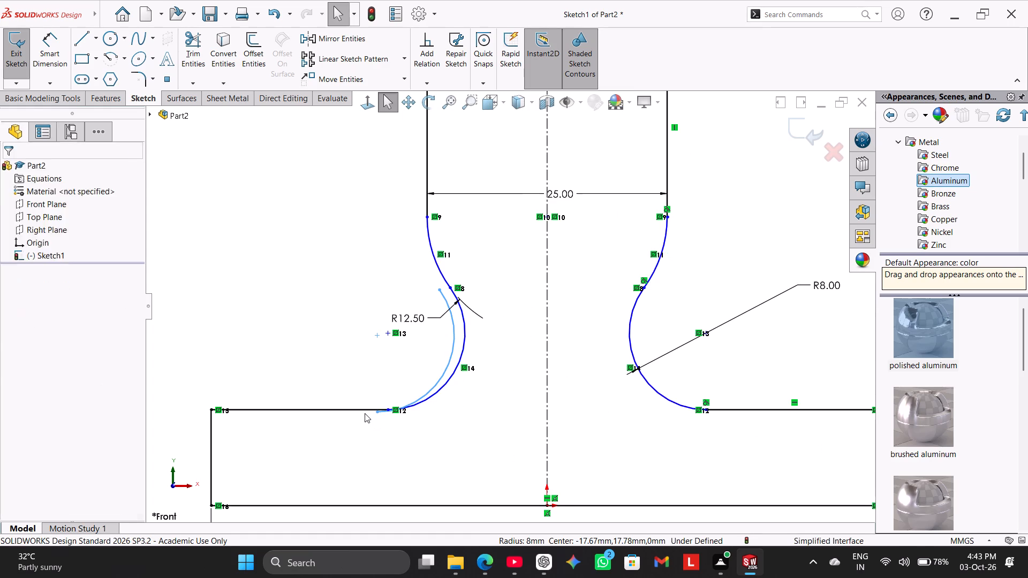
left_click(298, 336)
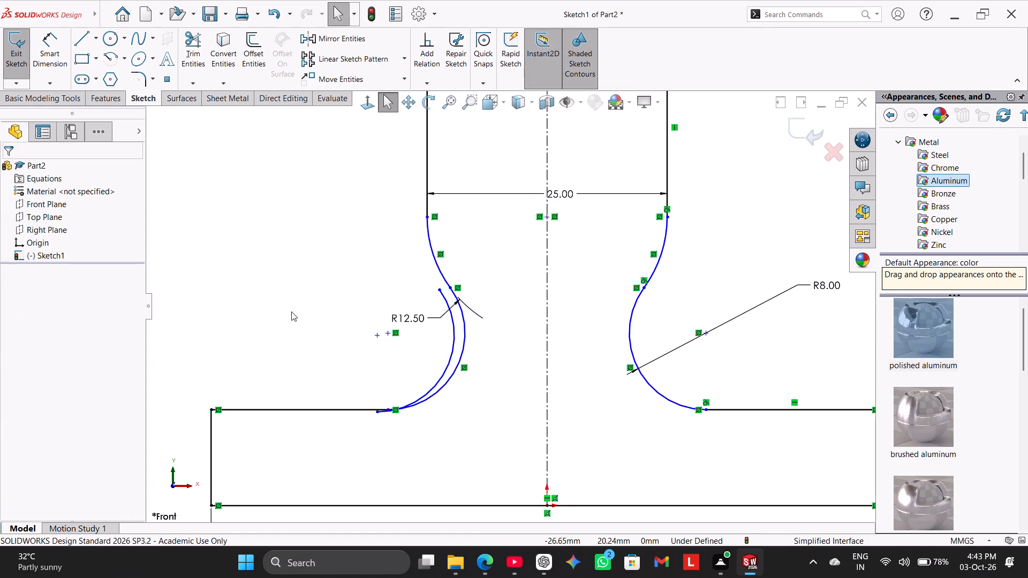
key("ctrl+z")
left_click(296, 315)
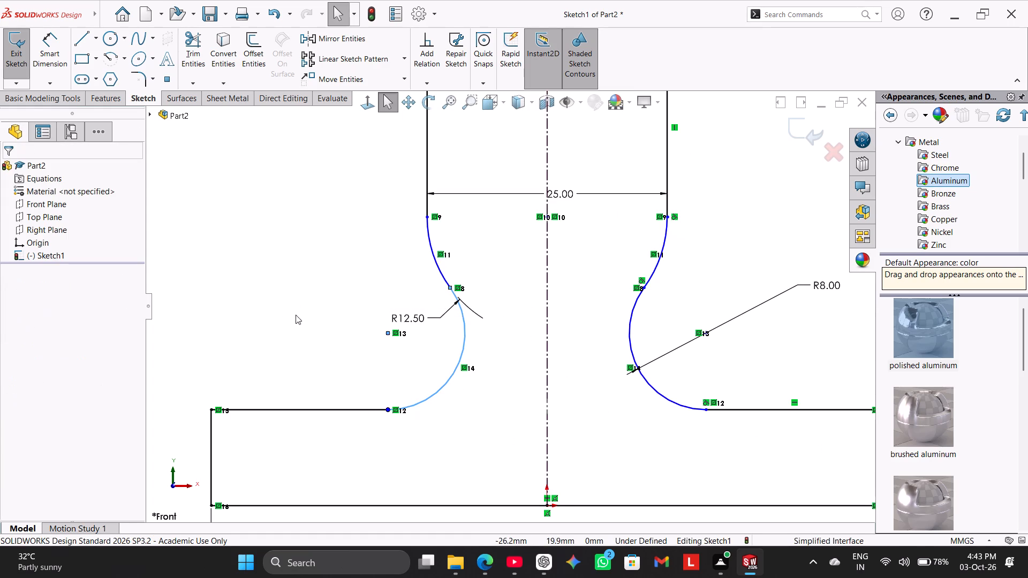
Make the lower concave arc left of the neck tangent to the base's top-left horizontal line.
left_click(415, 406, "ctrl")
left_click(377, 407, "ctrl")
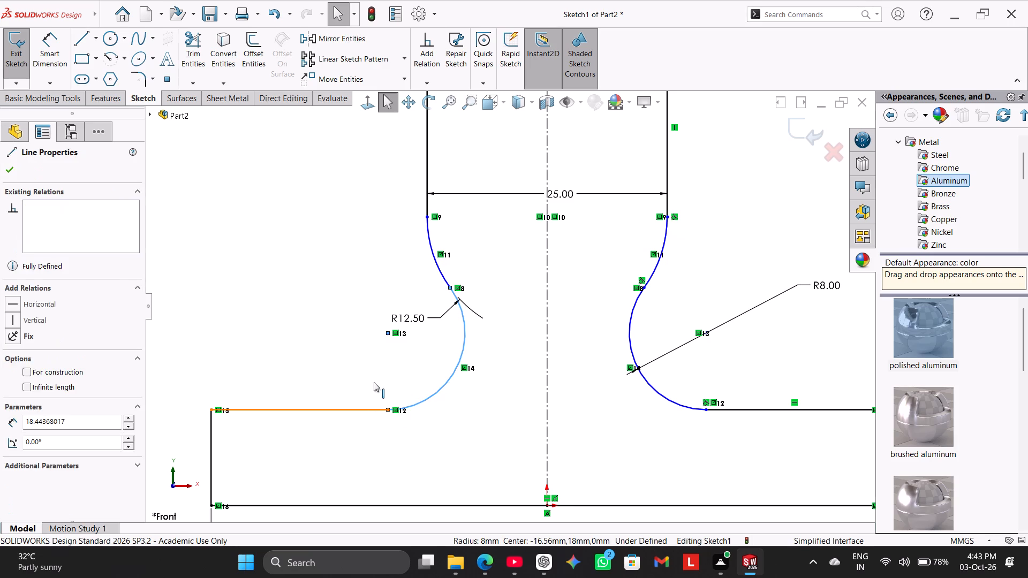
left_click(48, 359)
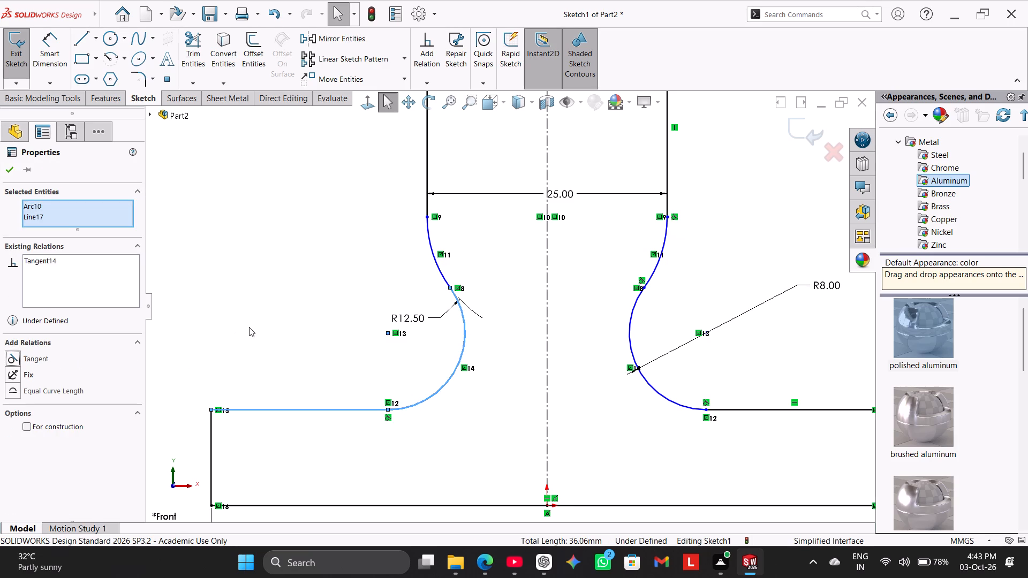
left_click(249, 327)
Test the underdefined arcs on both sides of the lower neck by trying to move each one.
scroll(810, 415, "up", 2)
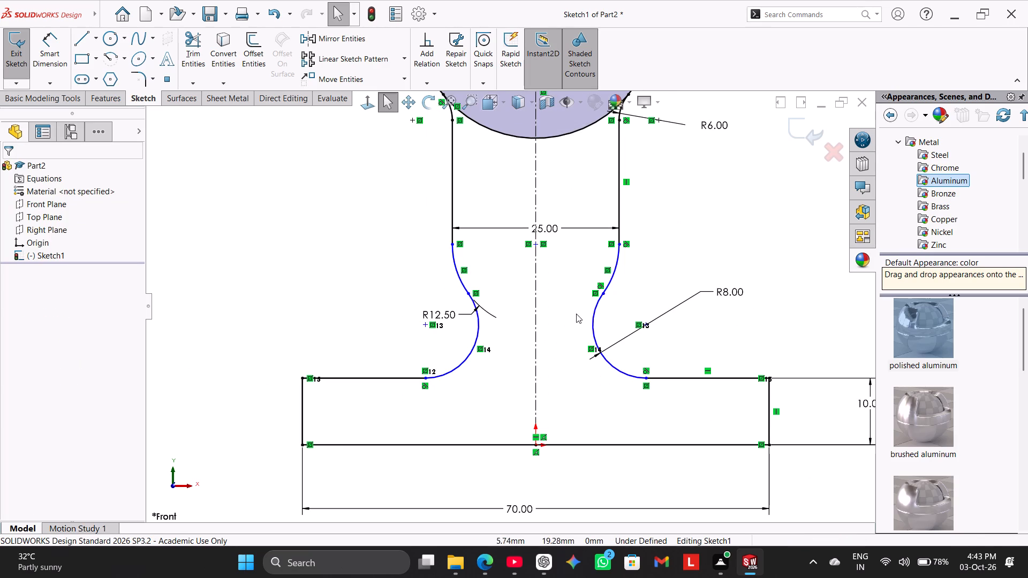
scroll(538, 310, "up", 1)
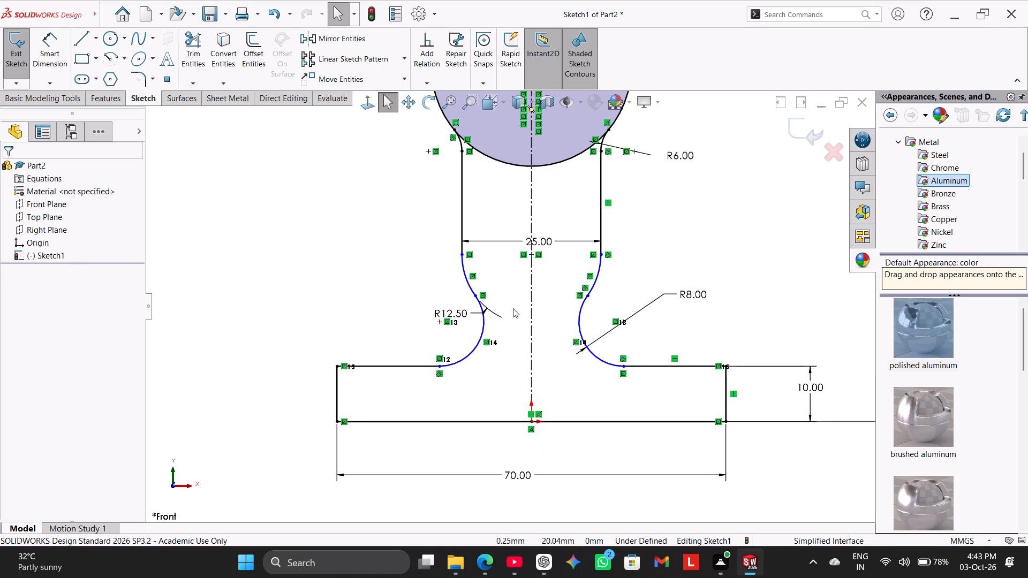
left_click_drag(469, 289, 466, 271)
left_click(419, 283)
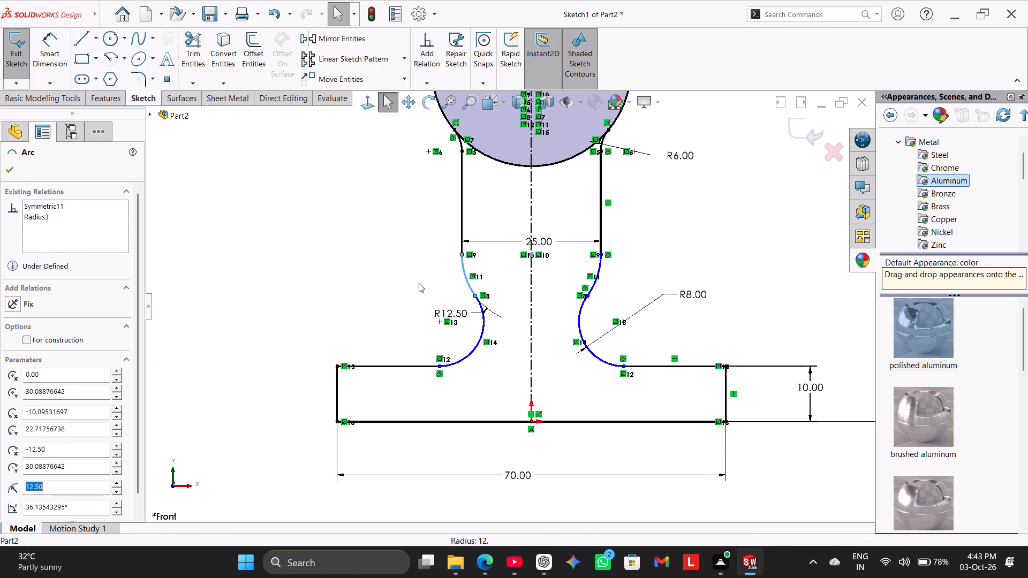
left_click(359, 261)
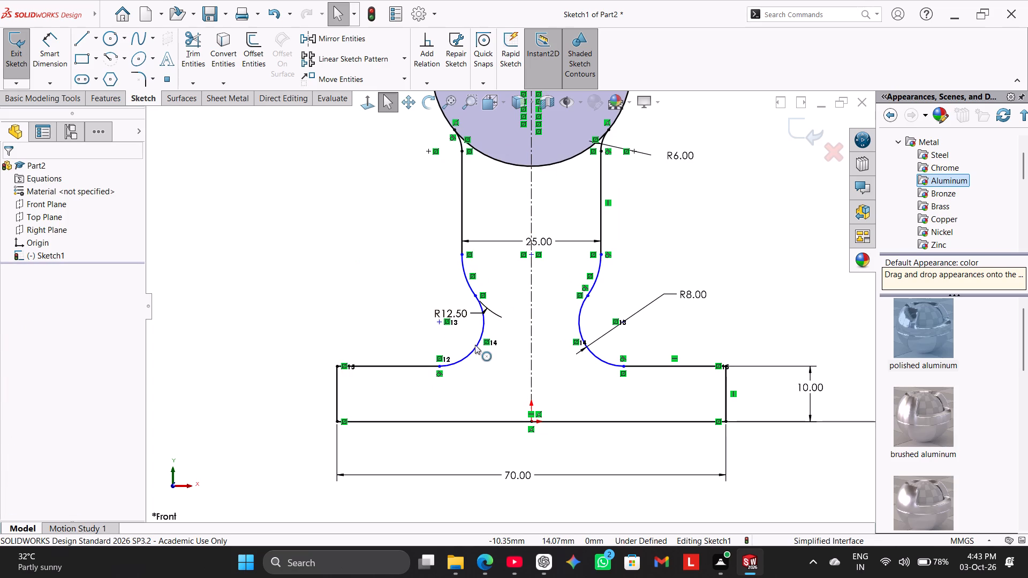
left_click_drag(475, 345, 441, 346)
left_click(384, 295)
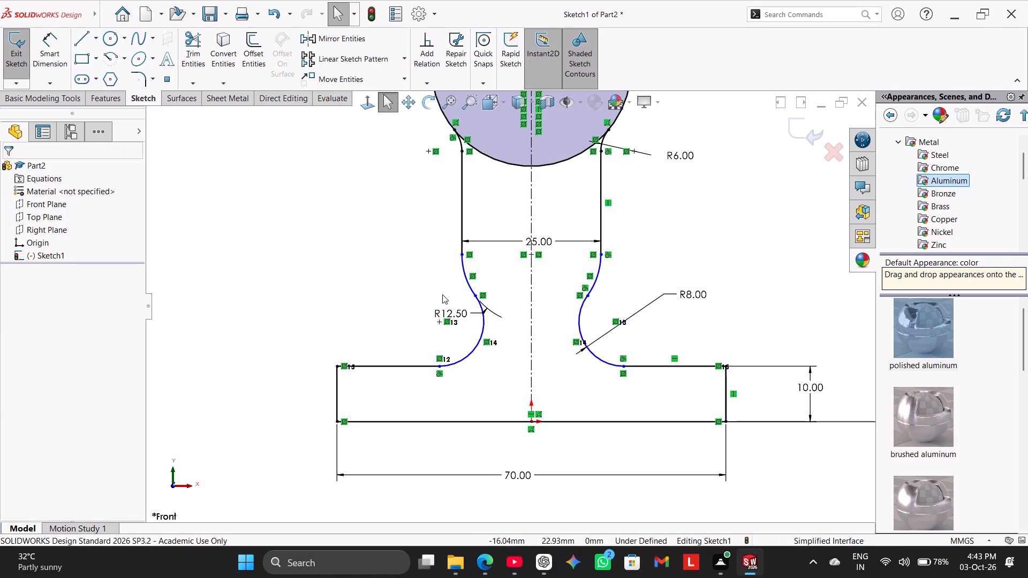
left_click_drag(466, 276, 501, 276)
left_click(367, 296)
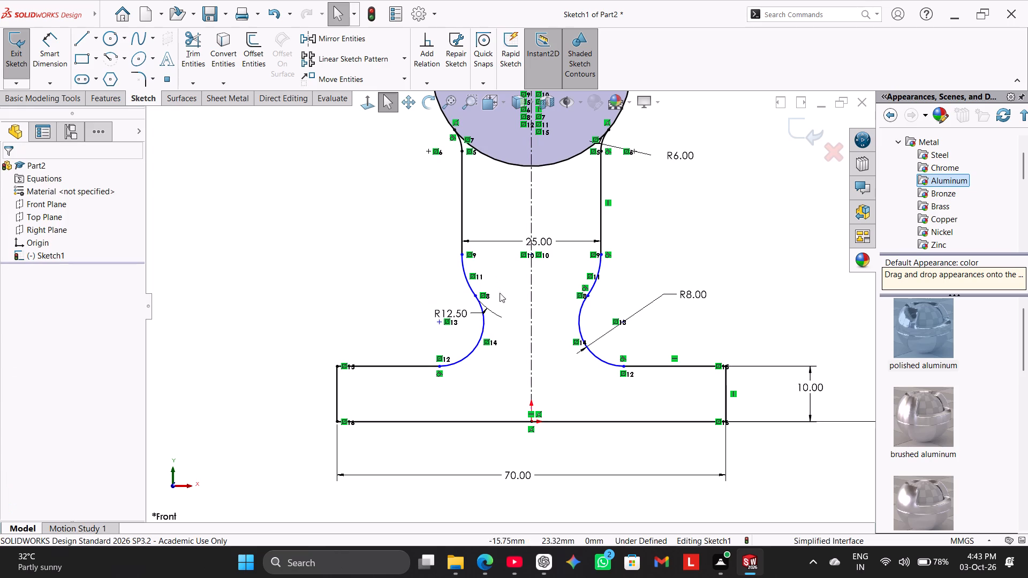
left_click_drag(595, 283, 567, 322)
left_click(548, 319)
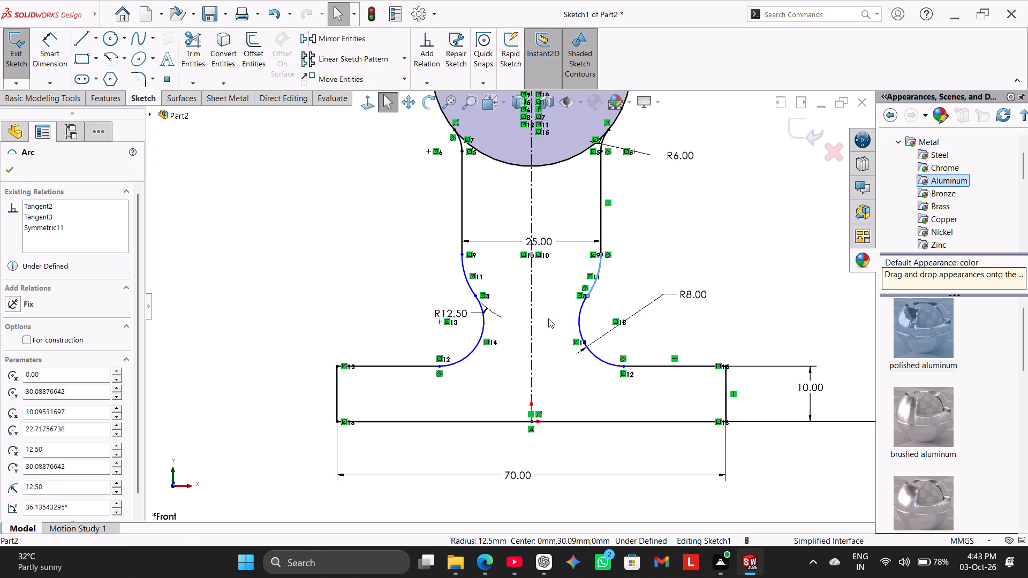
left_click_drag(581, 309, 617, 307)
left_click(547, 314)
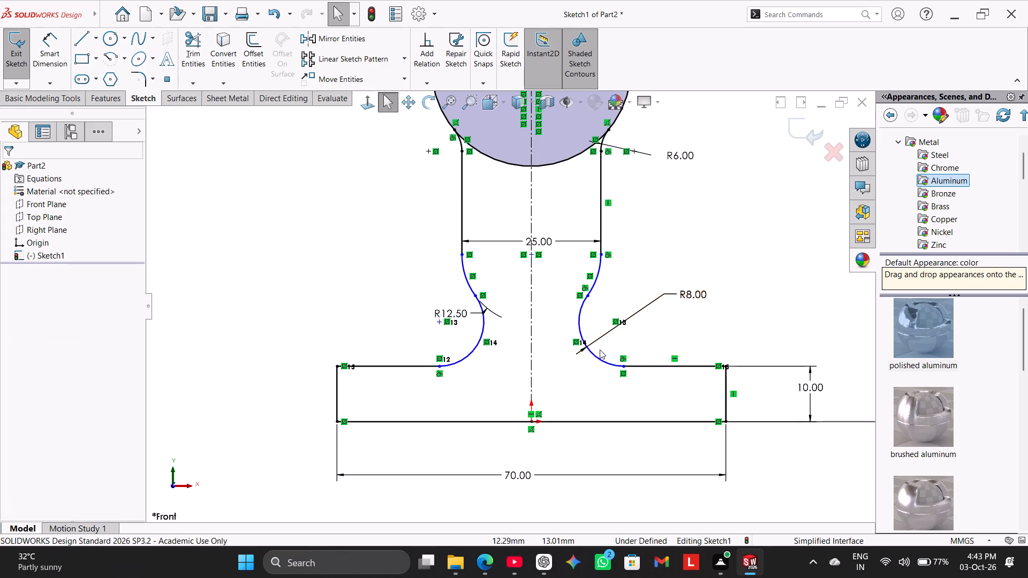
Move the junction of the right R8 arc and the base's top edge to about 15.4 mm from the centerline.
left_click_drag(623, 366, 666, 368)
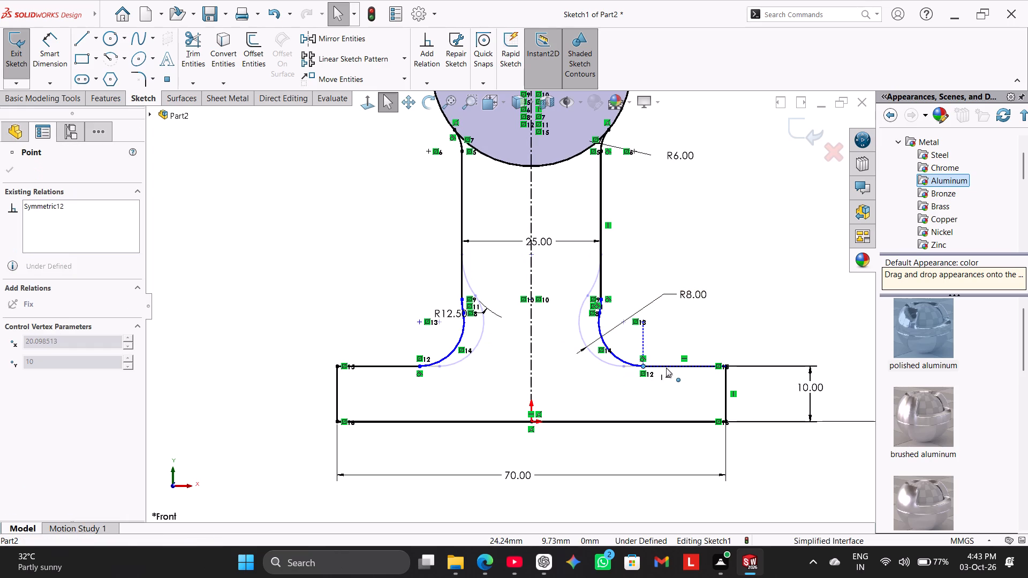
left_click_drag(666, 368, 616, 378)
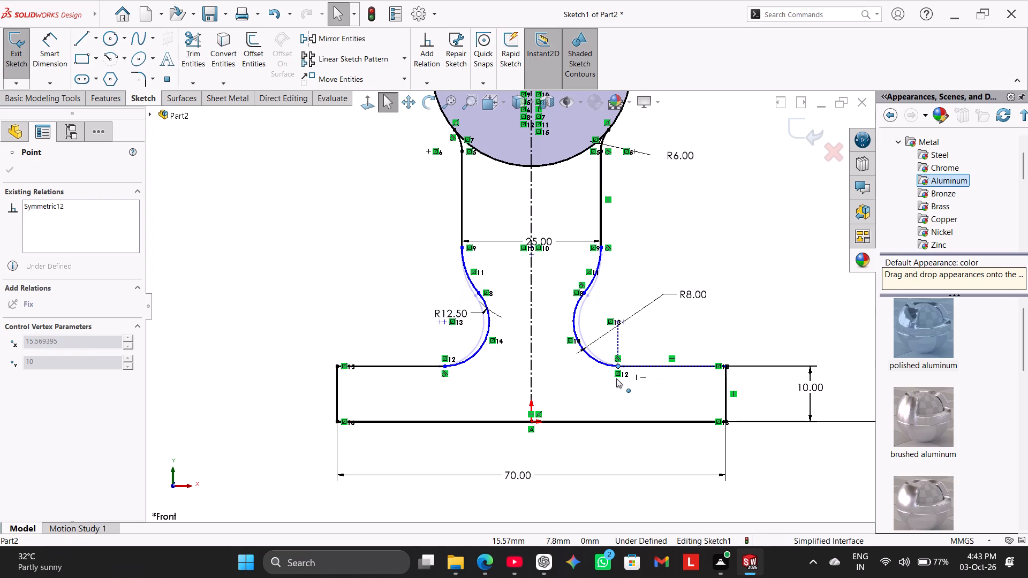
left_click_drag(616, 378, 617, 383)
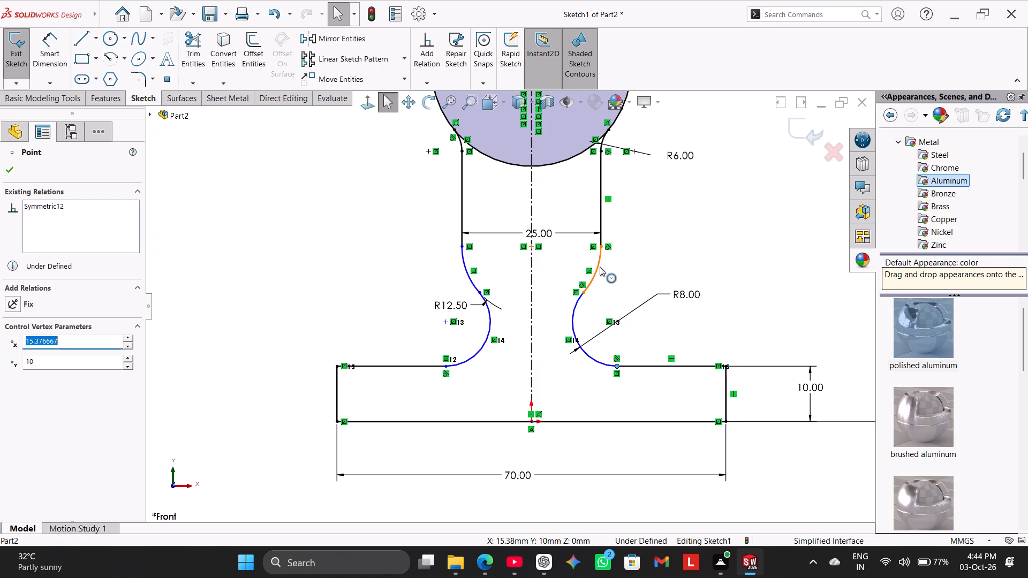
left_click(442, 277)
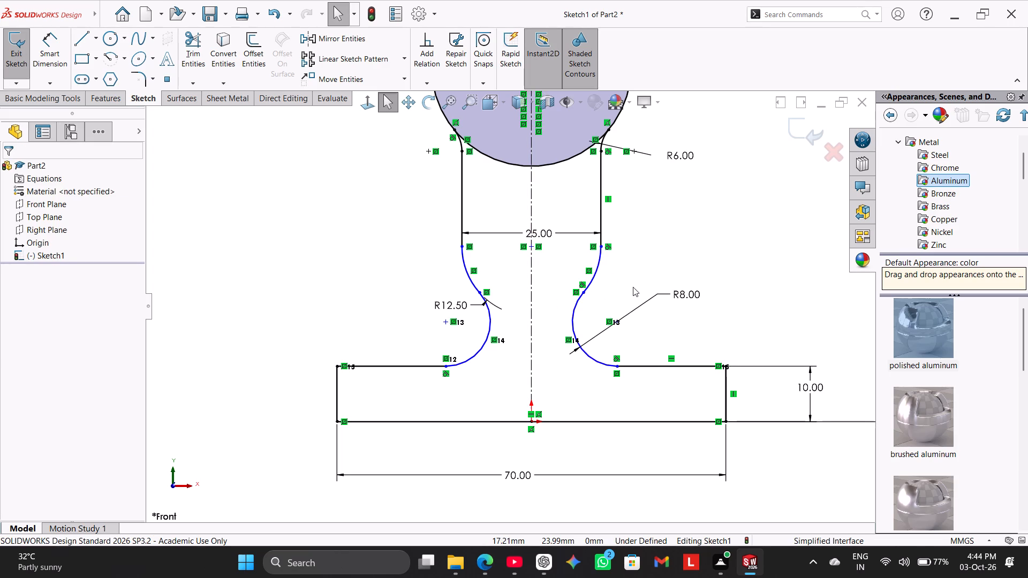
Apply a tangent relation between the right R8 arc and the arc directly above it.
left_click(571, 310, "ctrl")
left_click(588, 289, "ctrl")
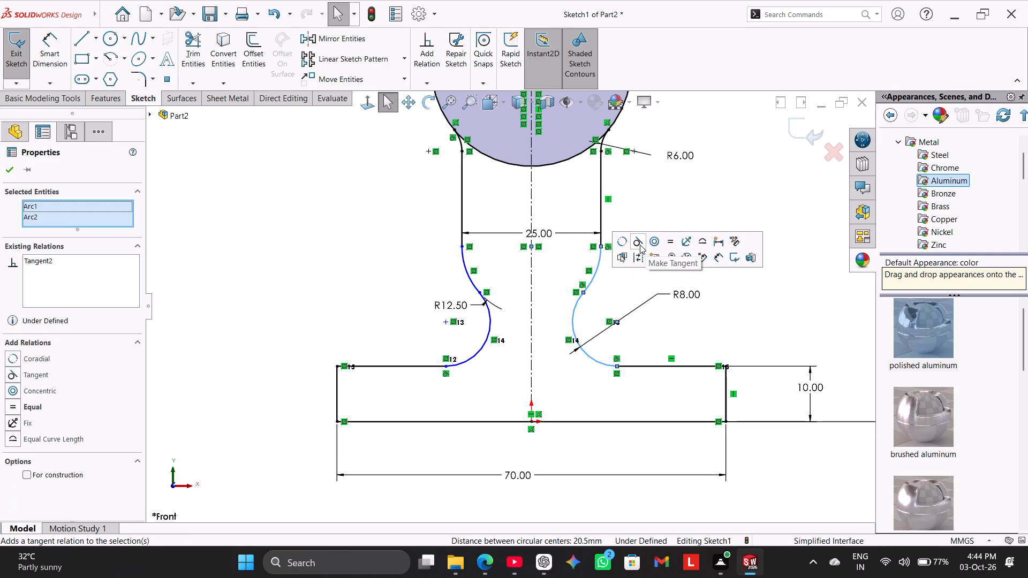
left_click(640, 245)
left_click(647, 205)
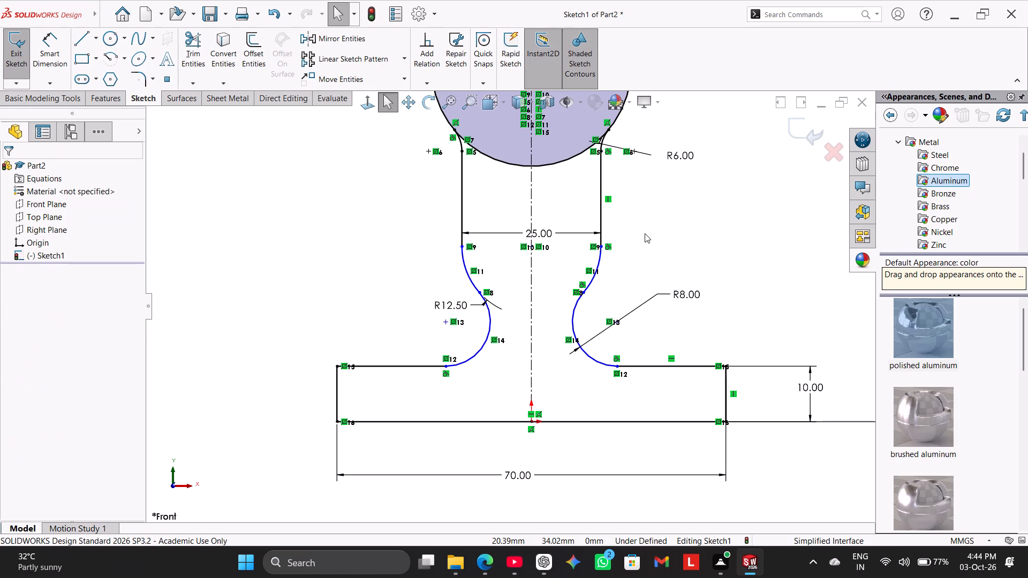
Trim both halves of the 36 mm circle's lower arc inside the neck so head, neck and base form one closed contour.
left_click(188, 42)
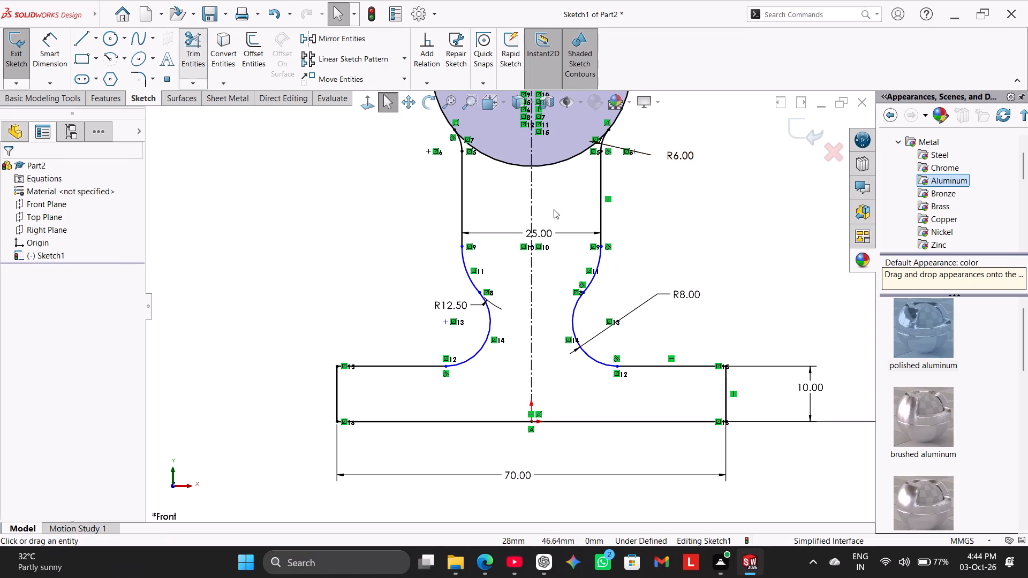
left_click(558, 161)
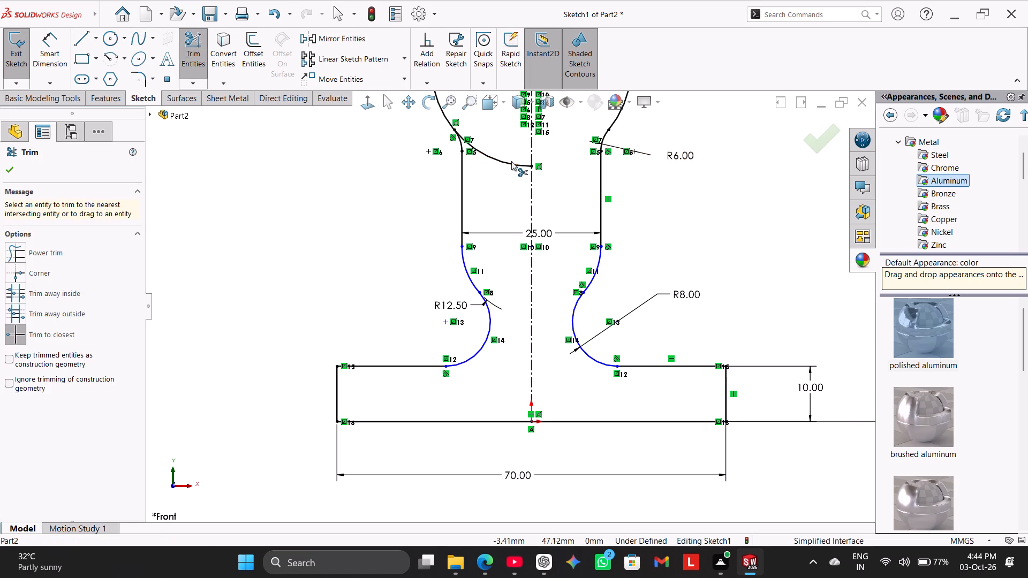
left_click(511, 165)
right_click(372, 183)
left_click(400, 215)
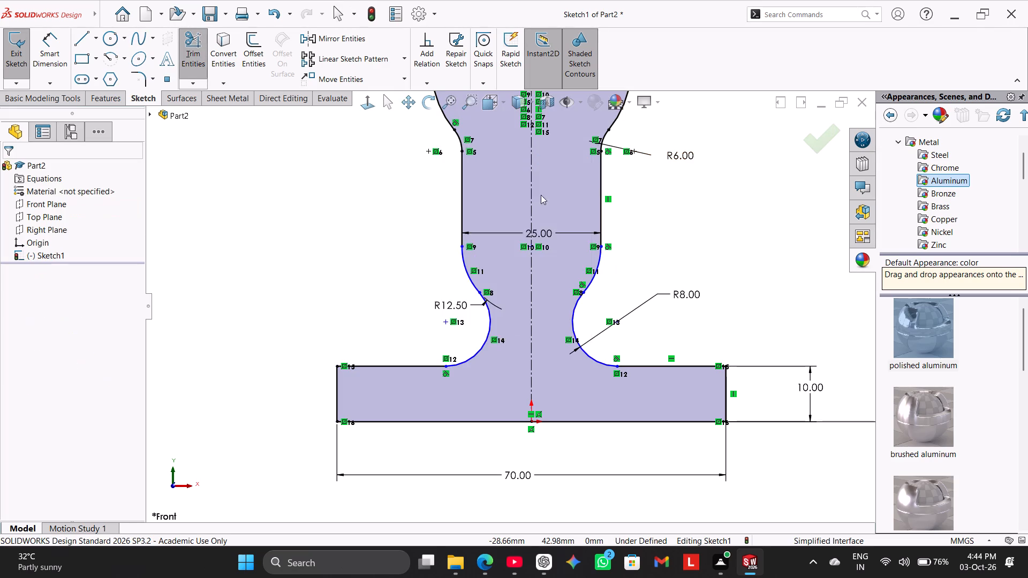
scroll(655, 189, "up", 4)
scroll(622, 181, "down", 3)
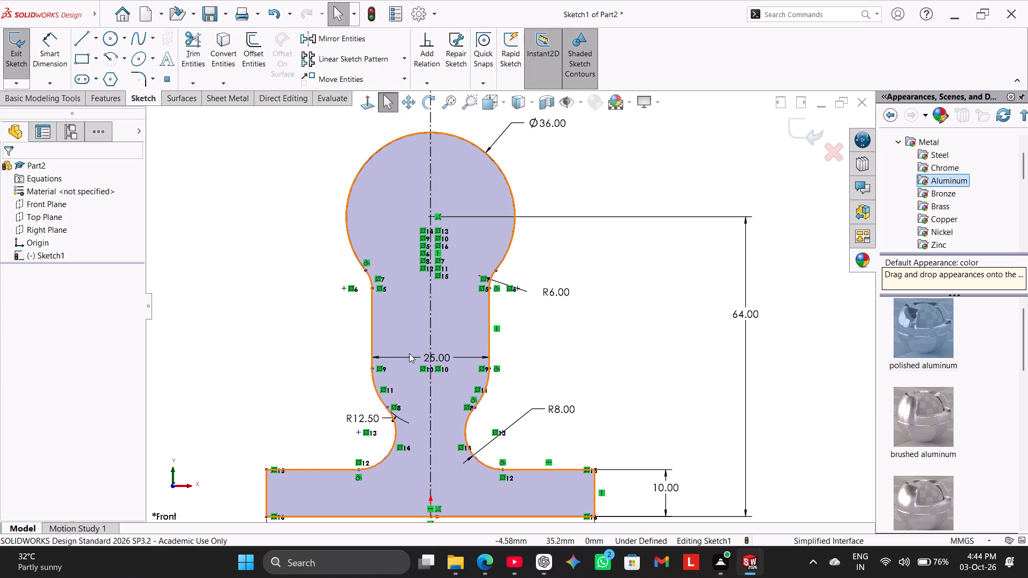
scroll(432, 316, "up", 1)
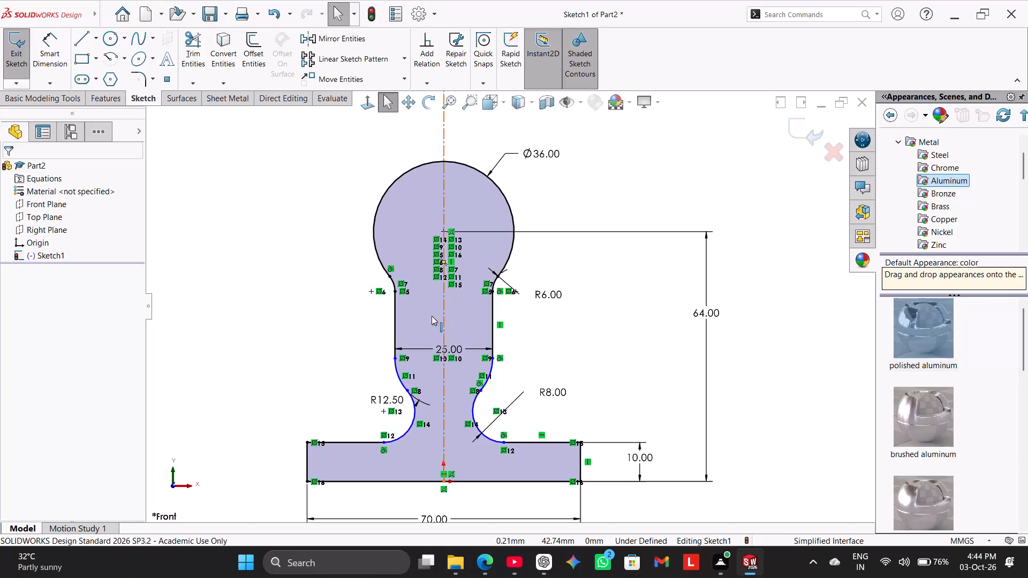
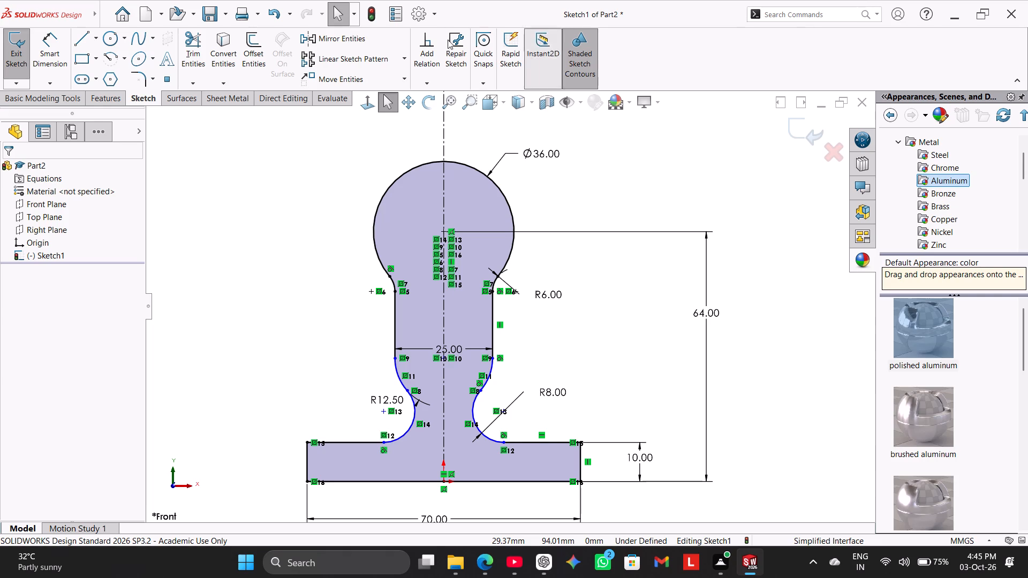
Dimension the horizontal distance between the two points where the left and right R8 arcs meet the base's top edge.
left_click(54, 41)
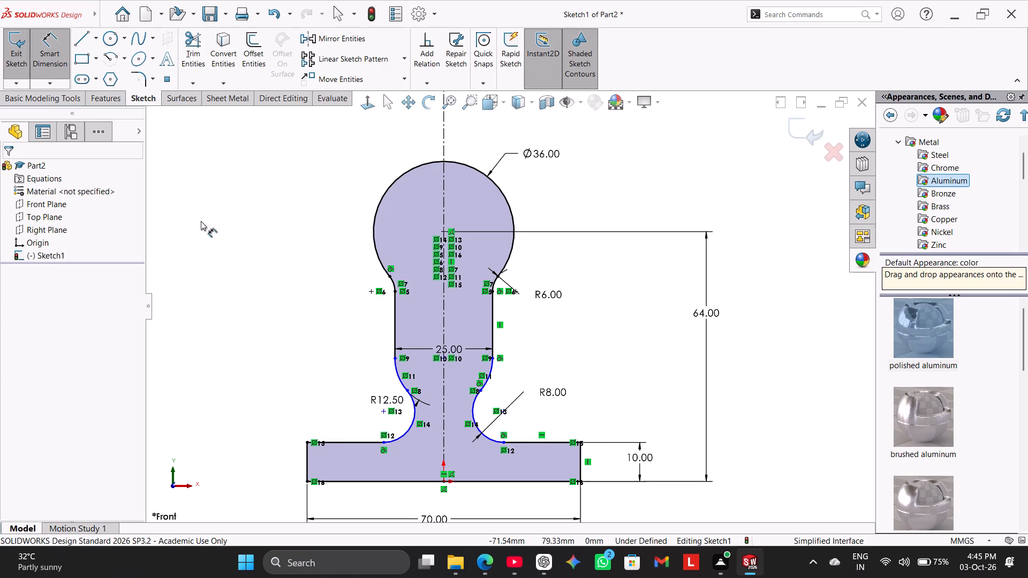
left_click(385, 443)
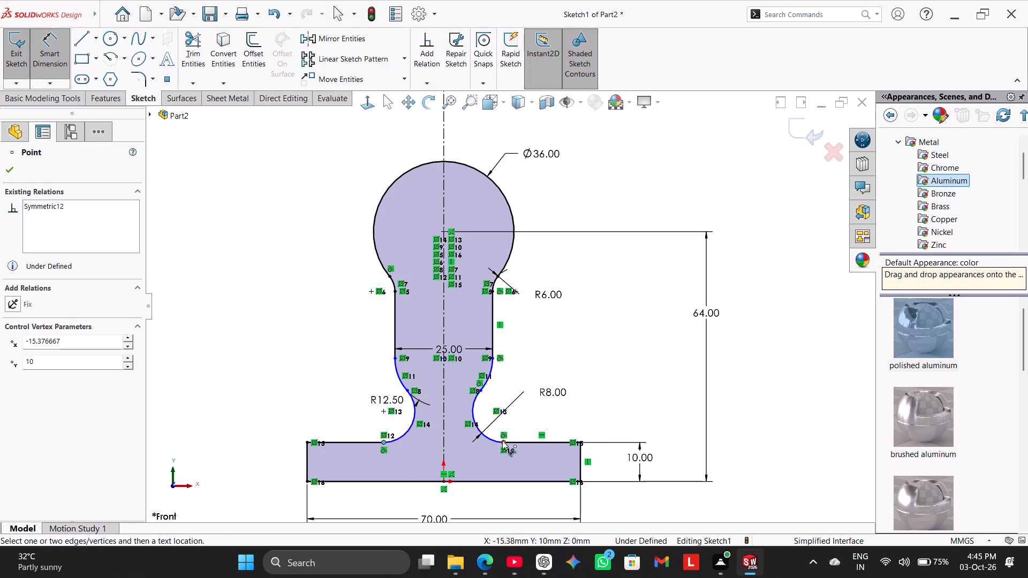
left_click(503, 440)
left_click(425, 465)
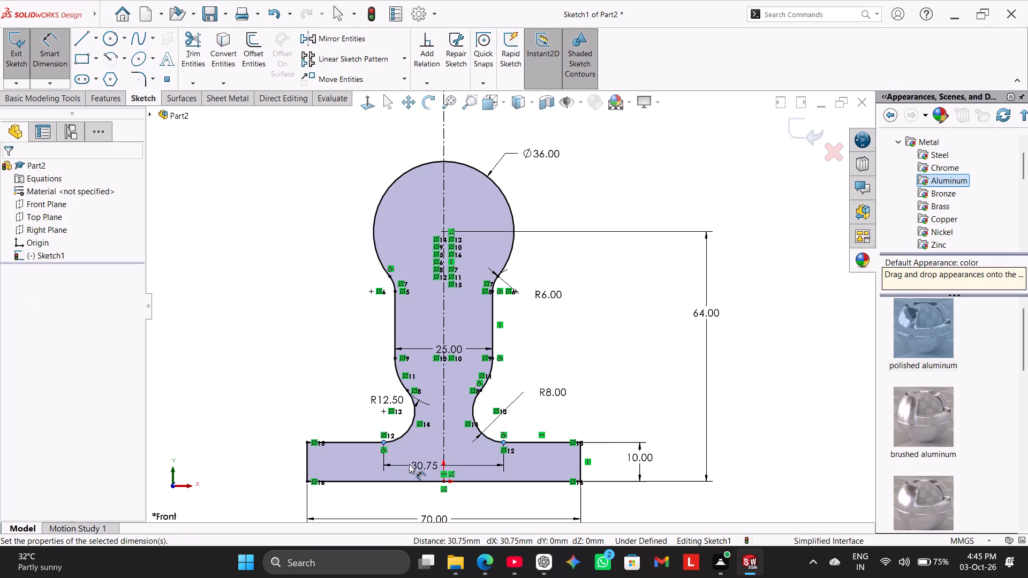
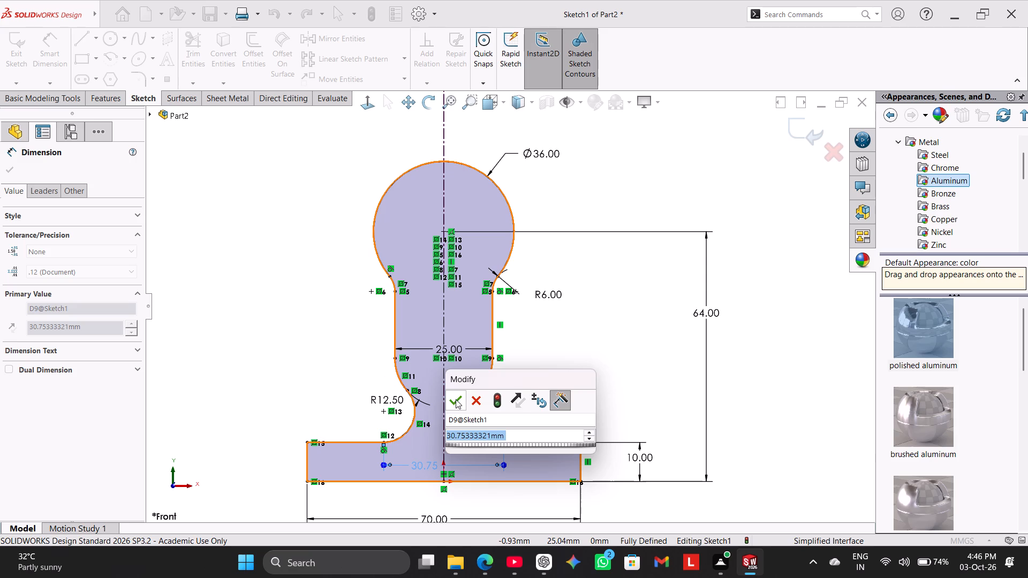
Accept the new horizontal dimension between the two R8 arc endpoints on the base's top edge without changing its value.
left_click_drag(456, 399, 451, 399)
left_click(213, 334)
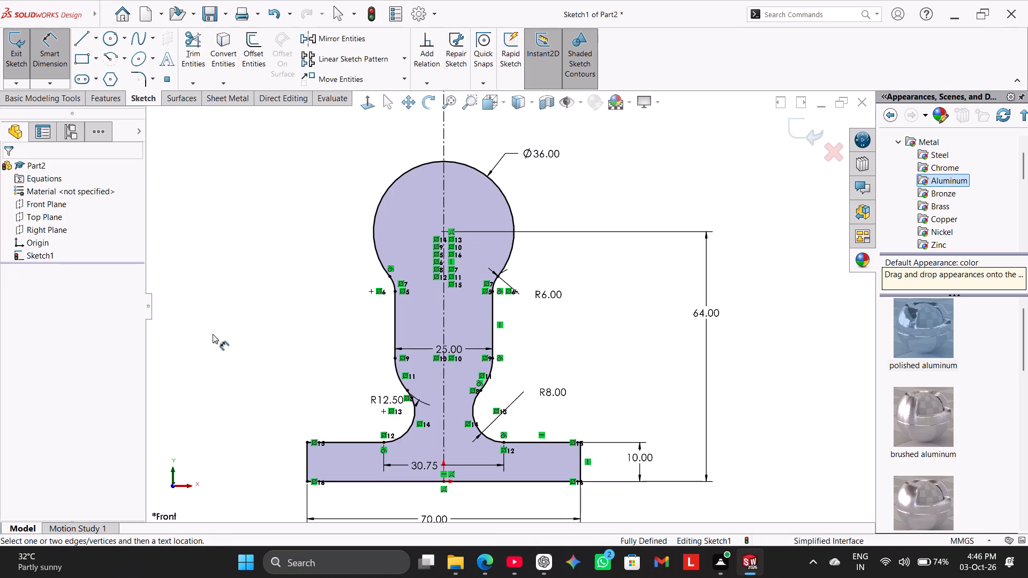
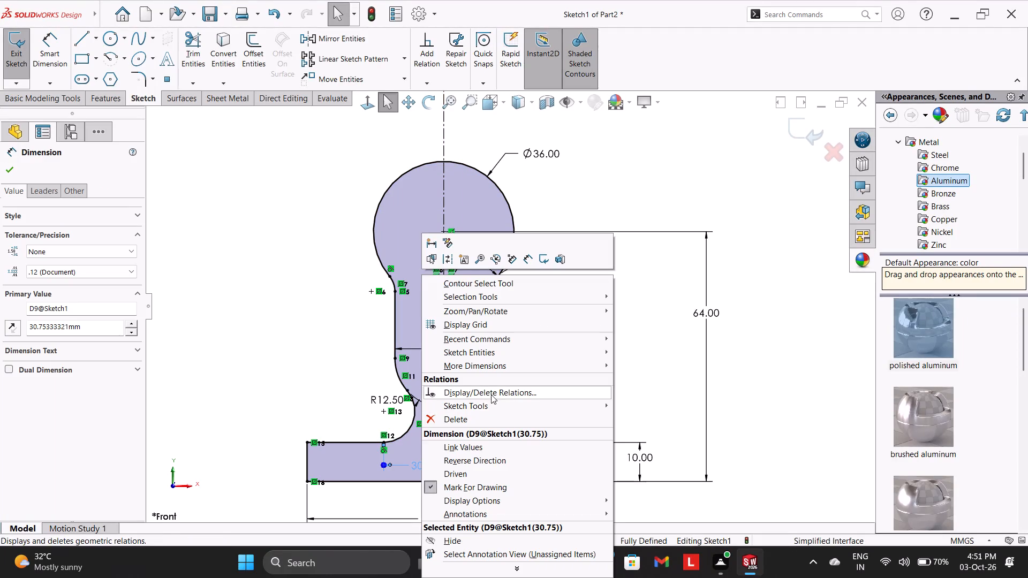
Delete the selected horizontal dimension between the R8 arc endpoints on the base's top edge.
left_click(473, 420)
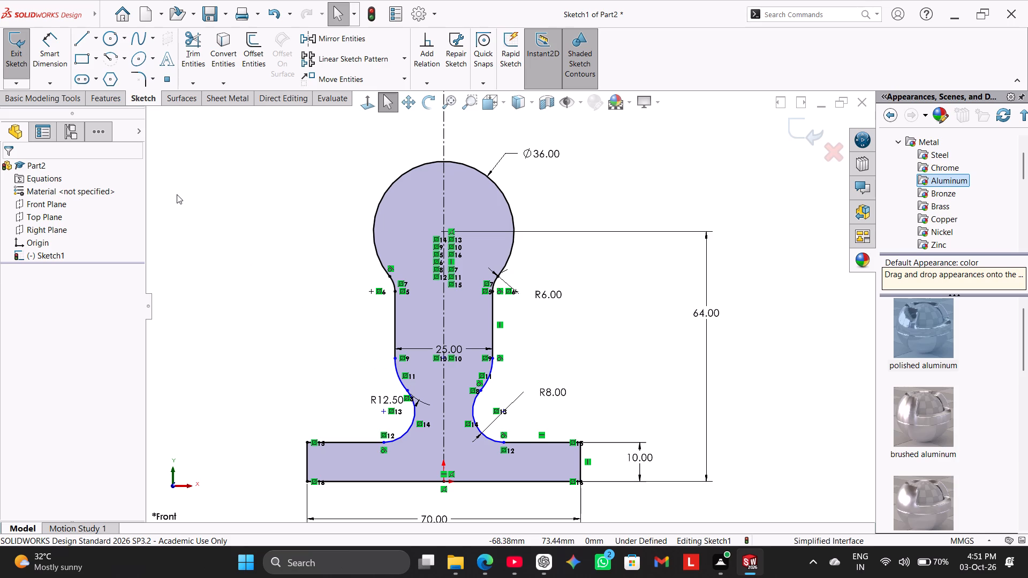
Add a 32 mm vertical dimension from the head circle's center to the lower endpoint of the neck's left vertical line.
left_click(40, 52)
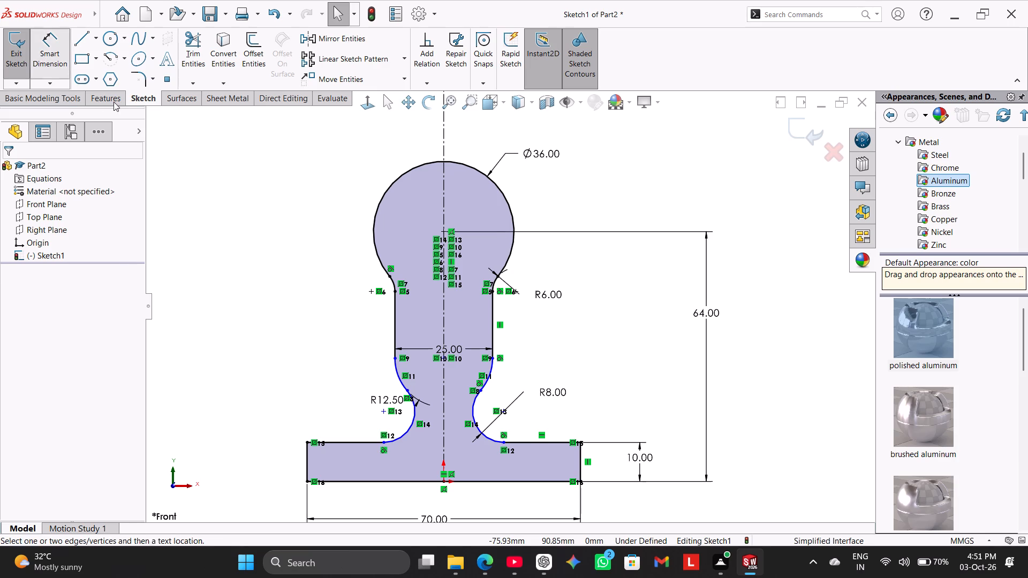
left_click(444, 232)
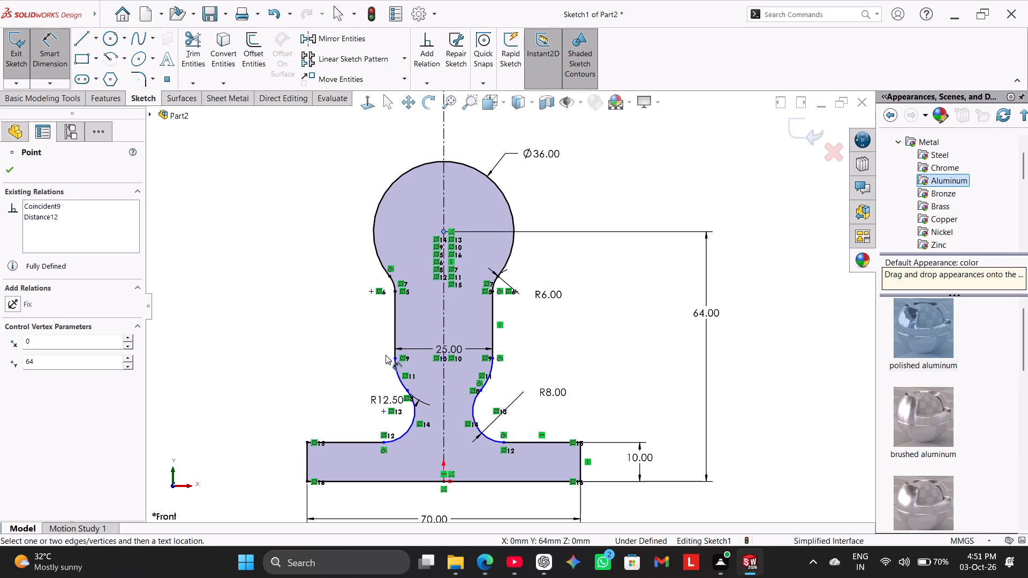
left_click(394, 360)
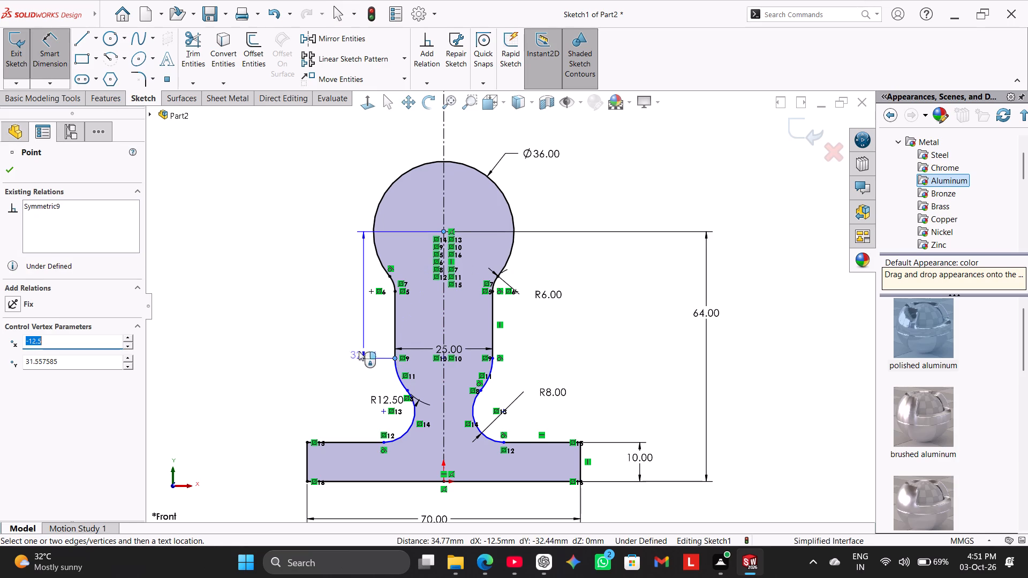
left_click(326, 331)
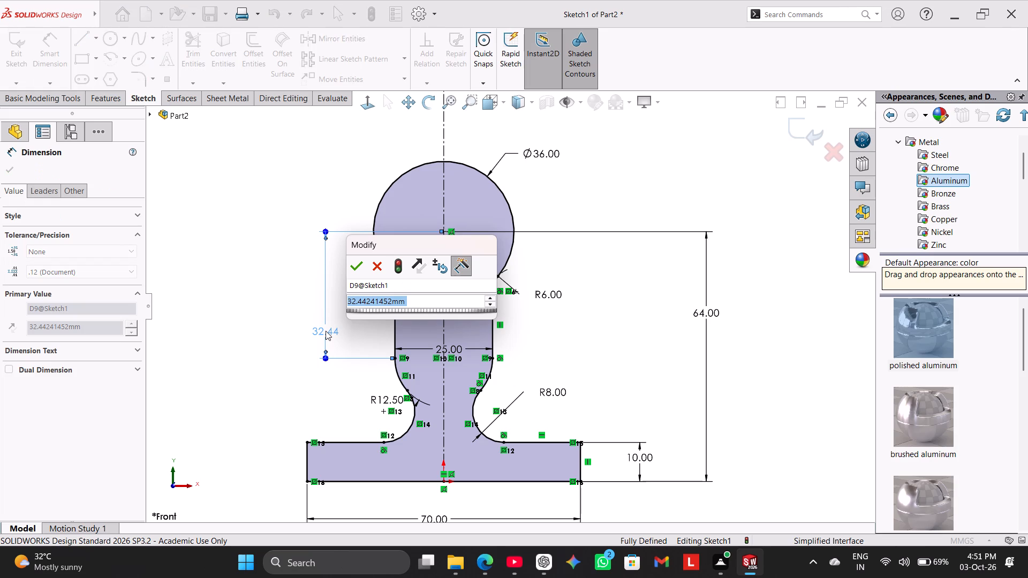
type("32")
key("Return")
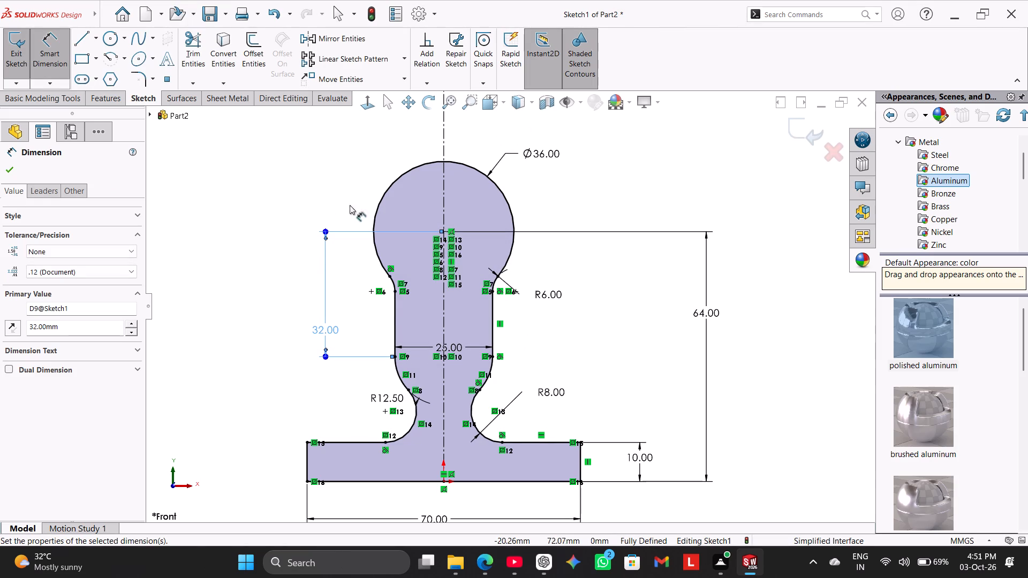
right_click(276, 202)
left_click(316, 234)
scroll(487, 243, "up", 2)
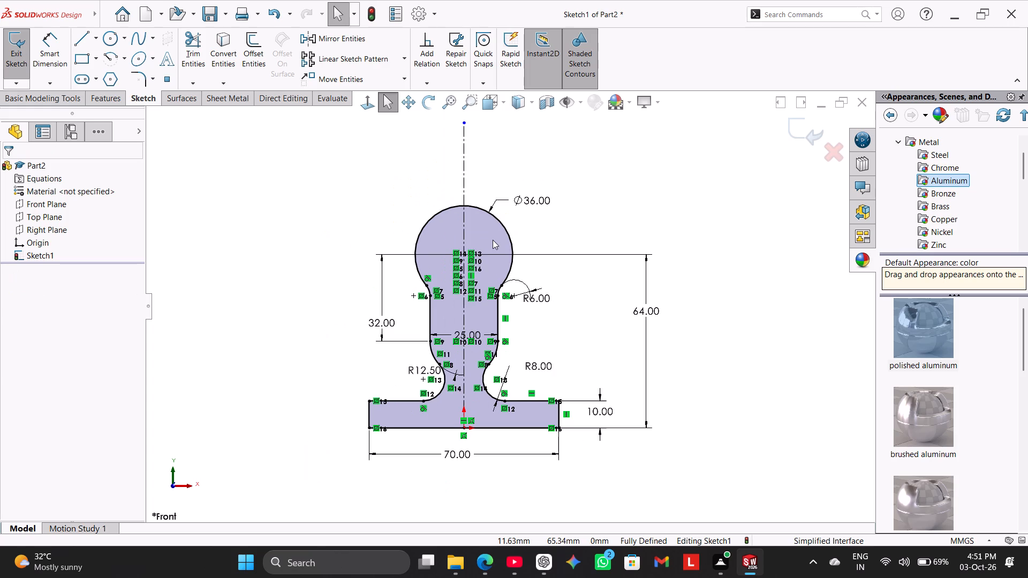
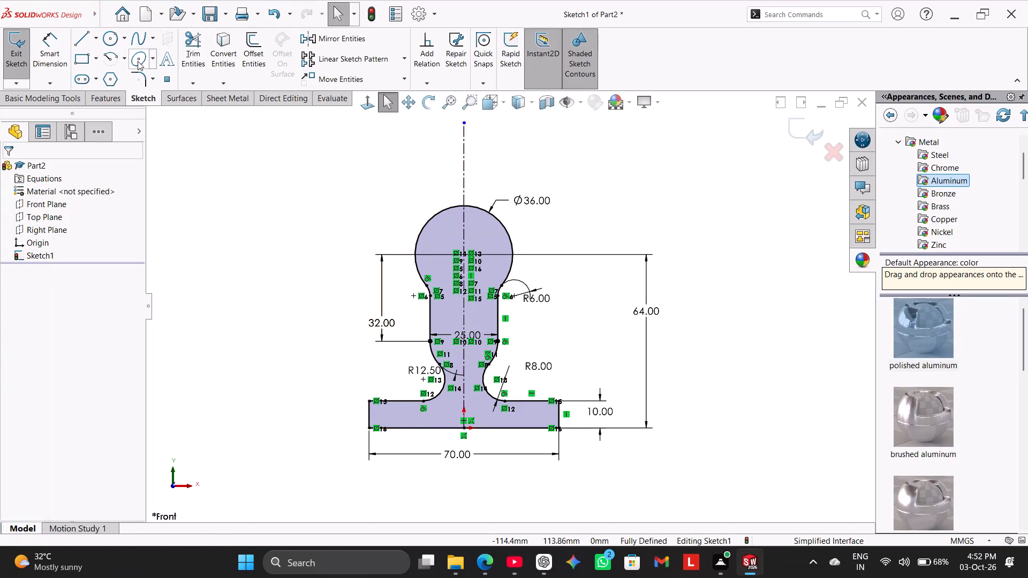
Extrude the closed profile 40 mm as a blind boss in the reversed direction from the sketch plane.
left_click(112, 102)
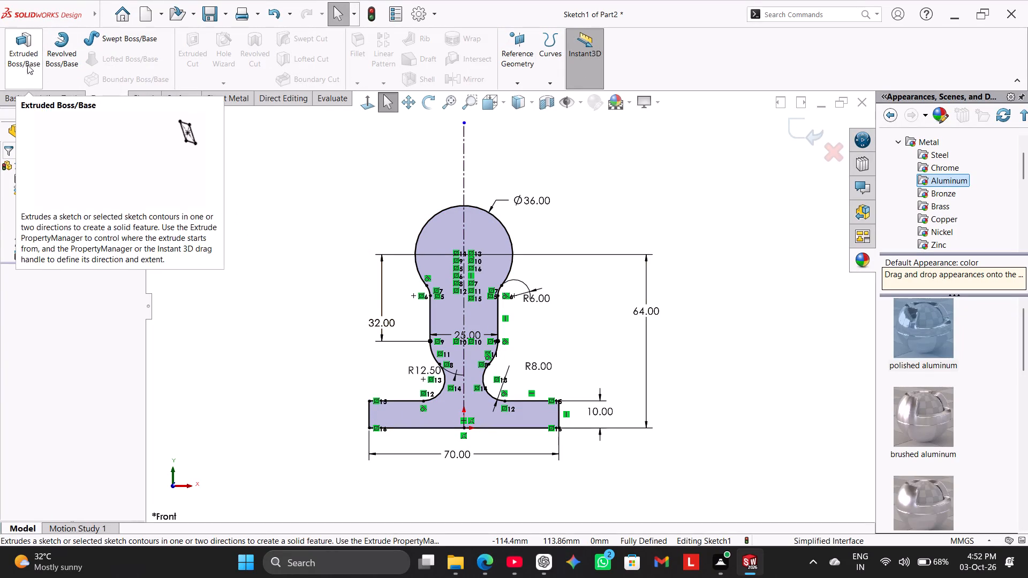
left_click(27, 64)
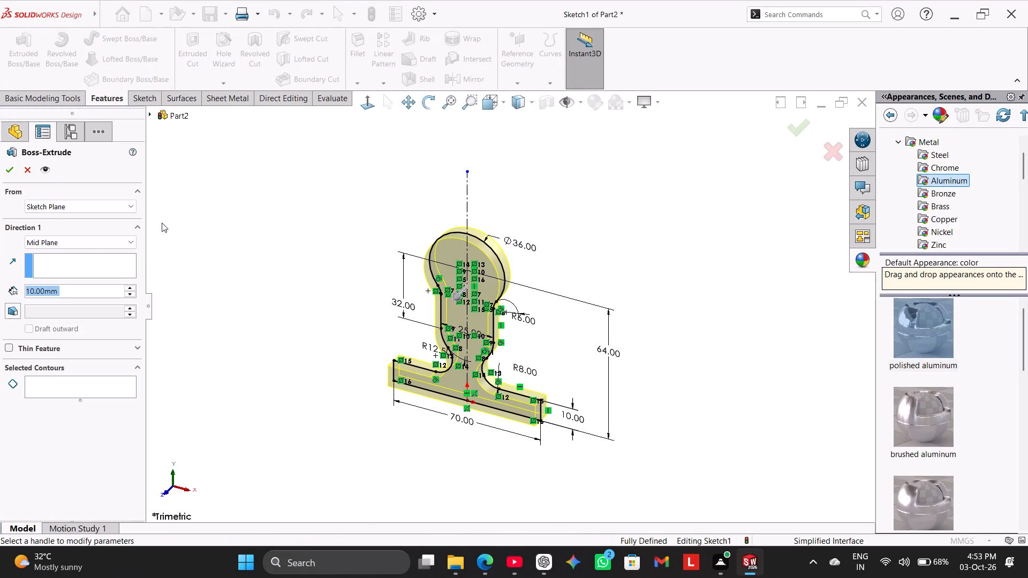
left_click(56, 244)
left_click(57, 252)
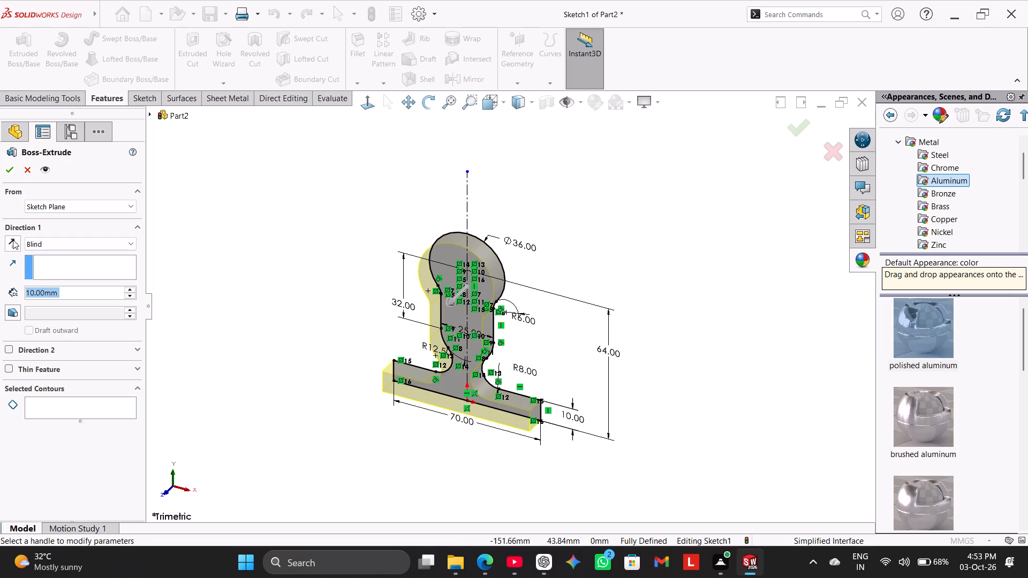
left_click(13, 240)
double_click(66, 294)
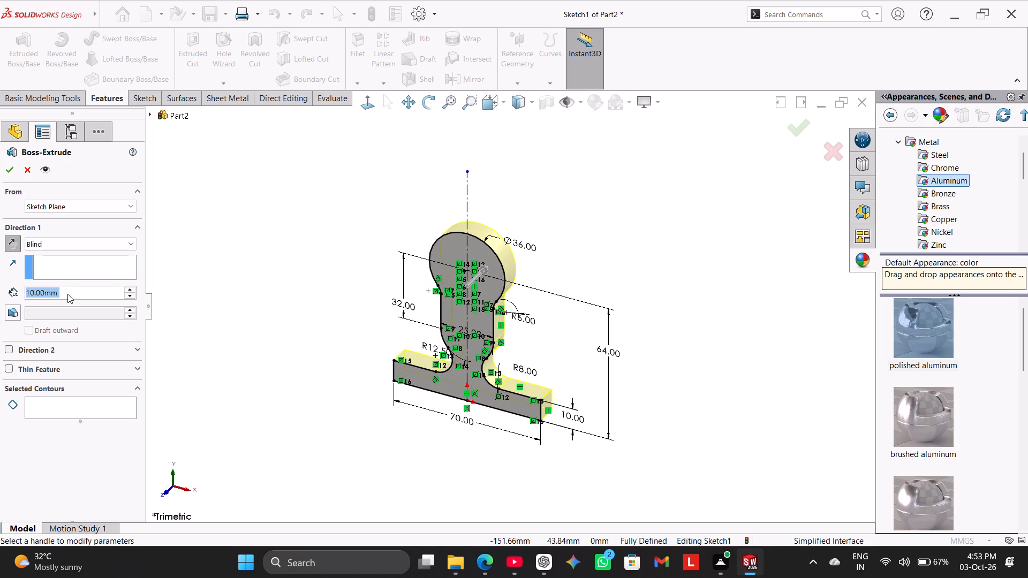
type("40")
key("Return")
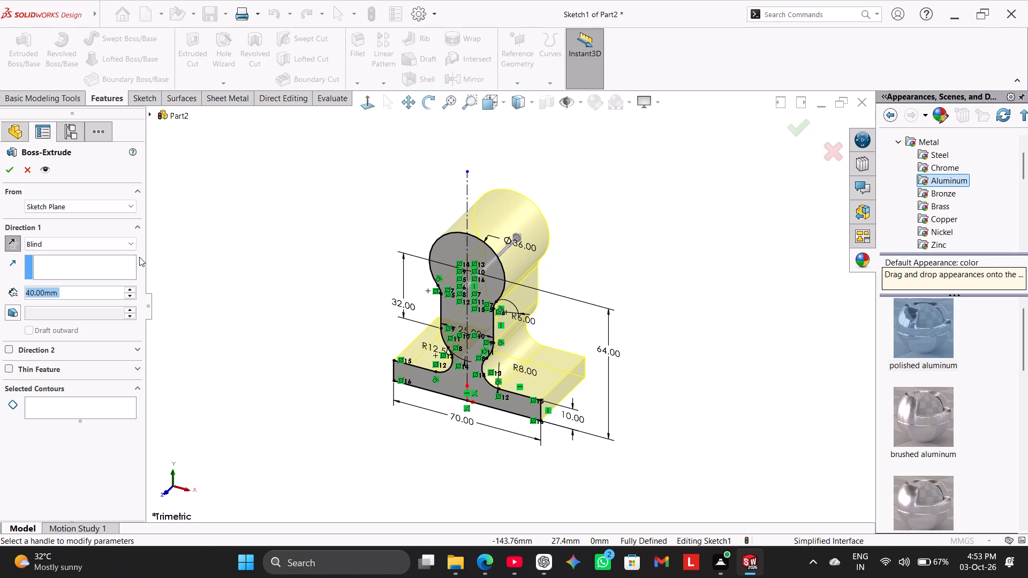
left_click(12, 173)
left_click(225, 234)
Examine the extruded body in isometric view and from several sides.
right_click_drag(254, 269, 396, 169)
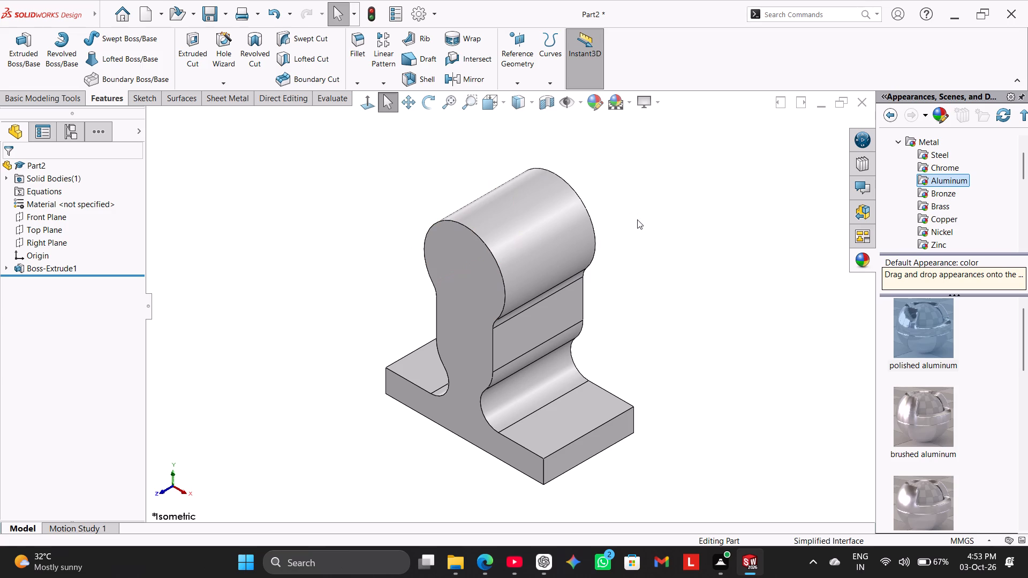
middle_click_drag(640, 206, 625, 212)
middle_click_drag(651, 207, 624, 225)
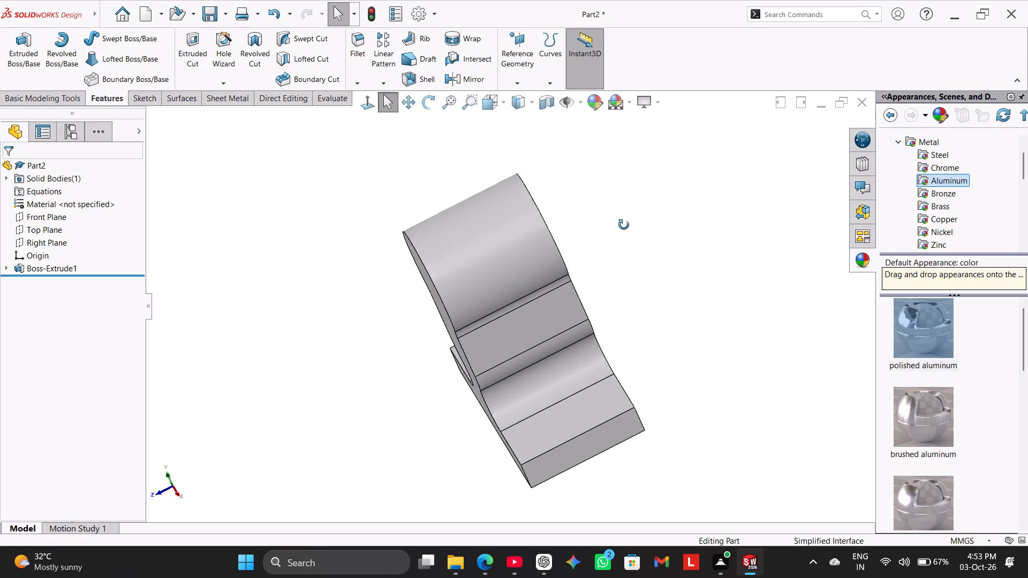
middle_click_drag(624, 225, 478, 296)
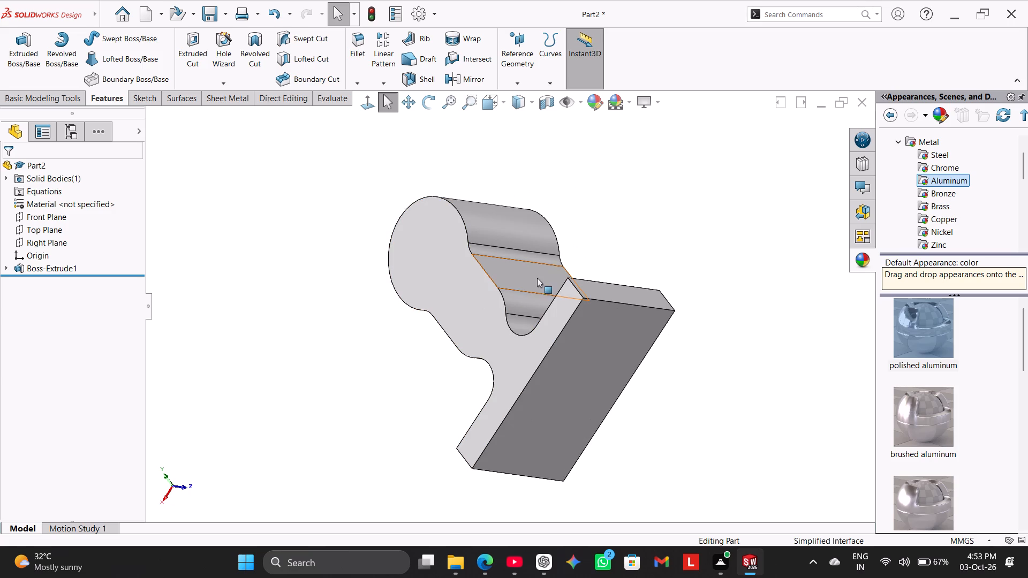
middle_click_drag(637, 185, 758, 156)
middle_click_drag(692, 234, 763, 200)
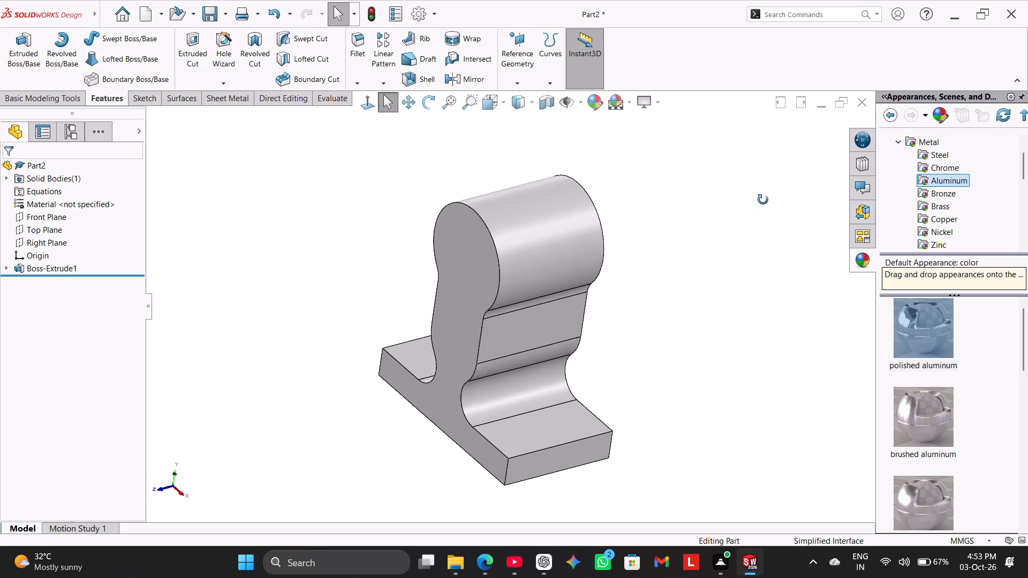
middle_click_drag(763, 200, 773, 190)
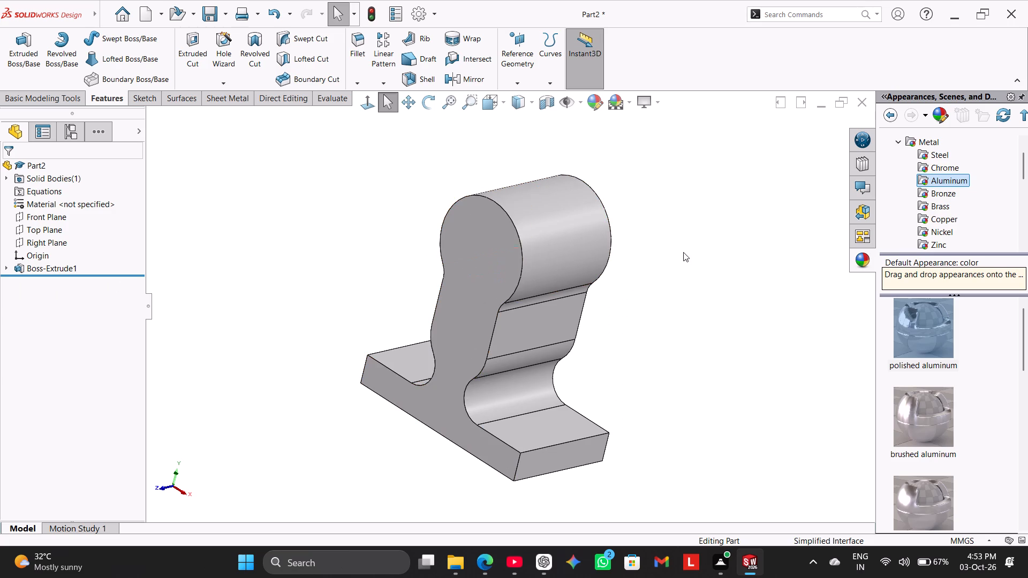
Start a sketch on the body's rear profile face, opposite the Front Plane.
middle_click_drag(656, 273, 419, 342)
middle_click(567, 258)
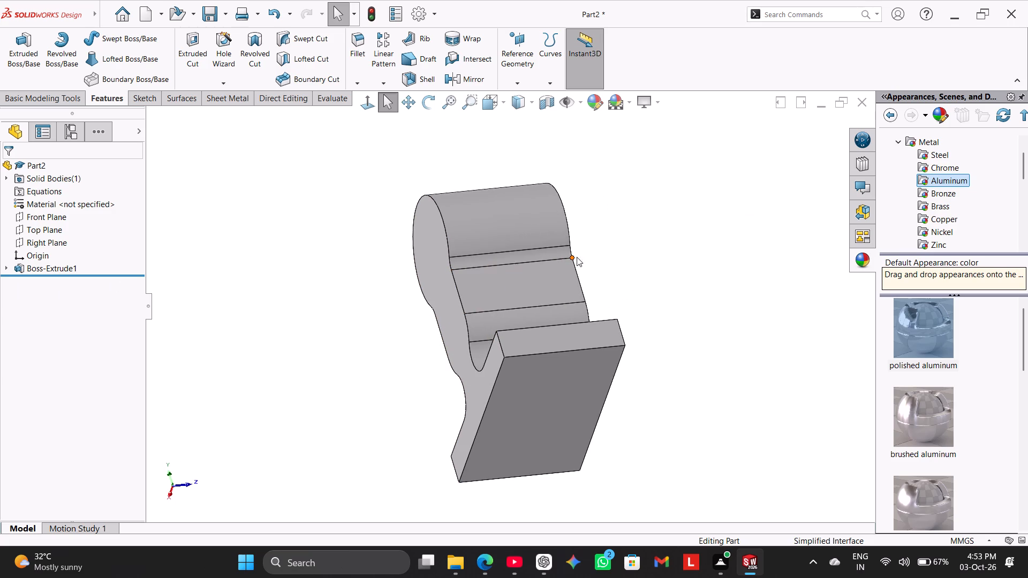
middle_click_drag(624, 249, 672, 239)
right_click(453, 256)
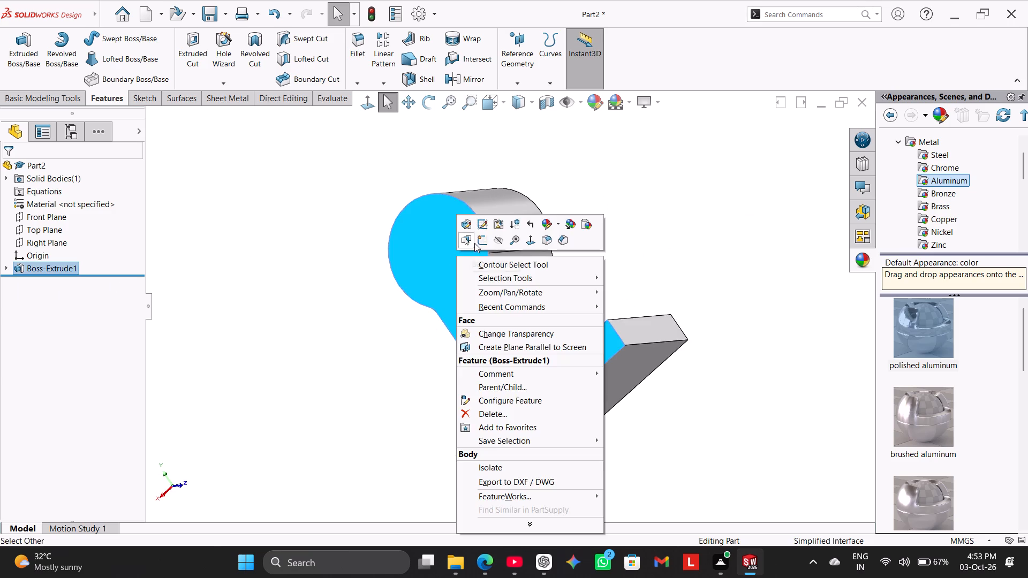
left_click(482, 237)
left_click(247, 234)
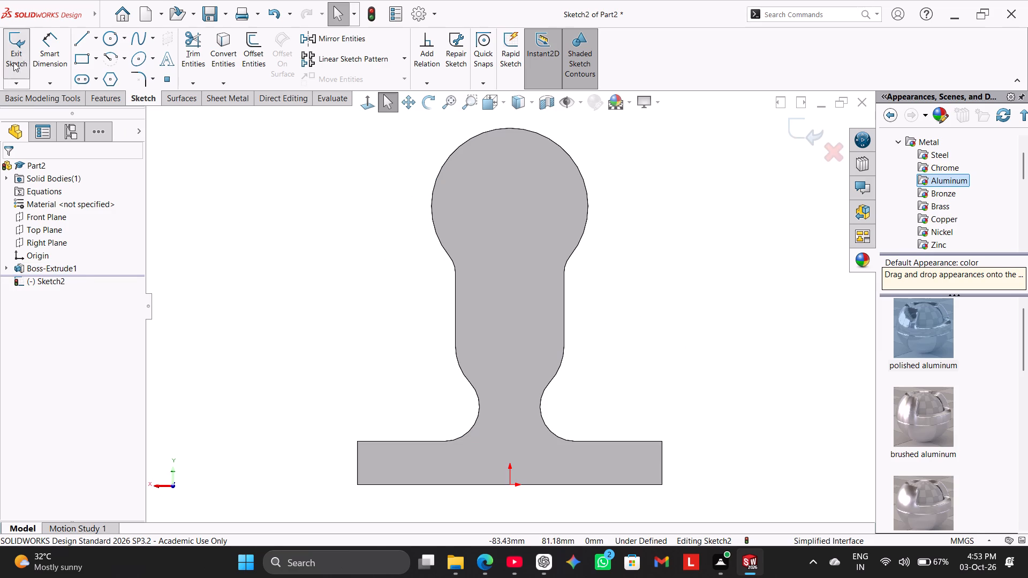
Sketch a vertical straight slot on the body's centerline, about 55 mm between arc centers and about 74 mm wide, enclosing the head and neck.
left_click(87, 81)
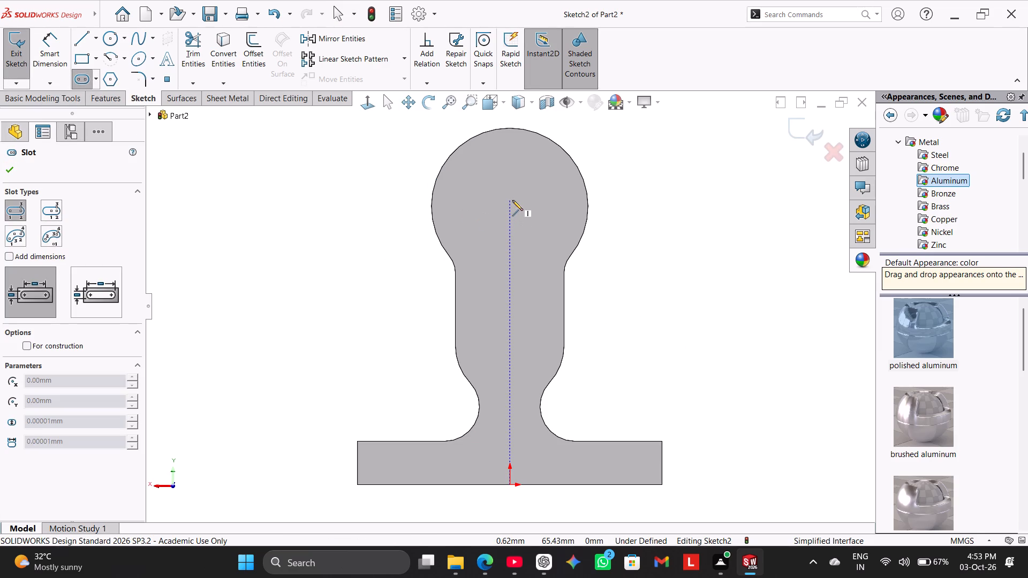
left_click(512, 200)
left_click(511, 438)
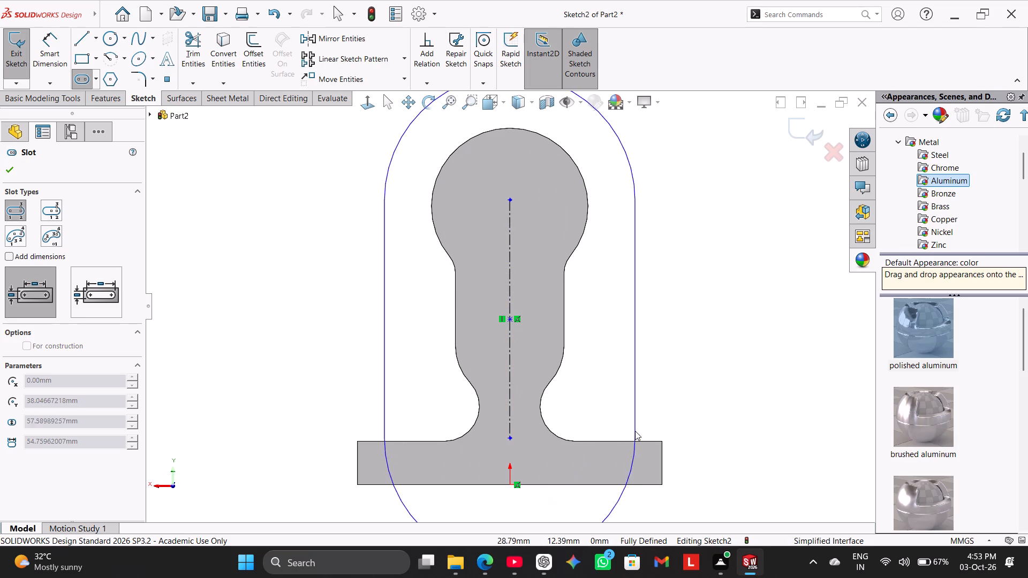
left_click(670, 422)
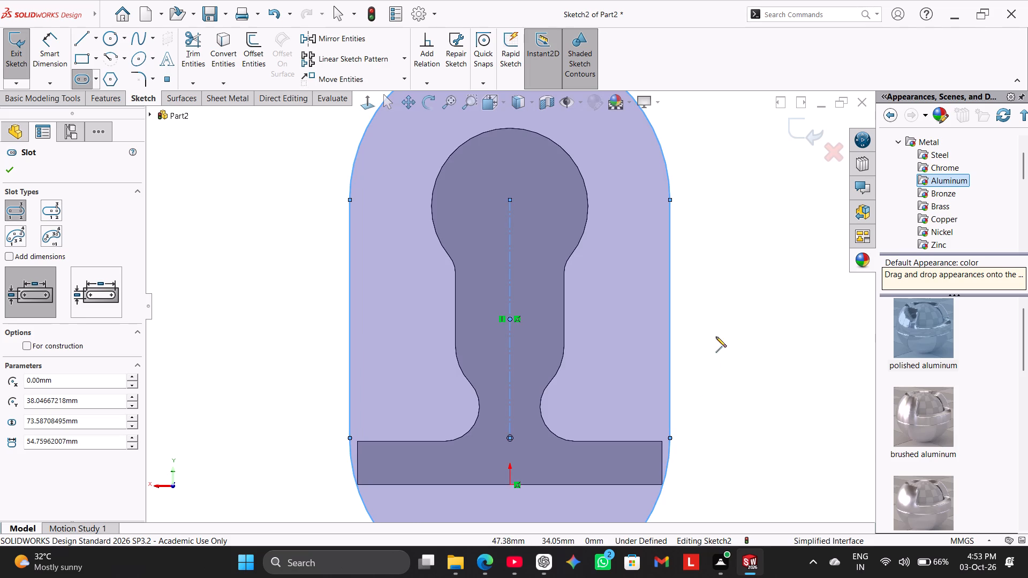
right_click(716, 337)
left_click(739, 344)
scroll(708, 353, "up", 3)
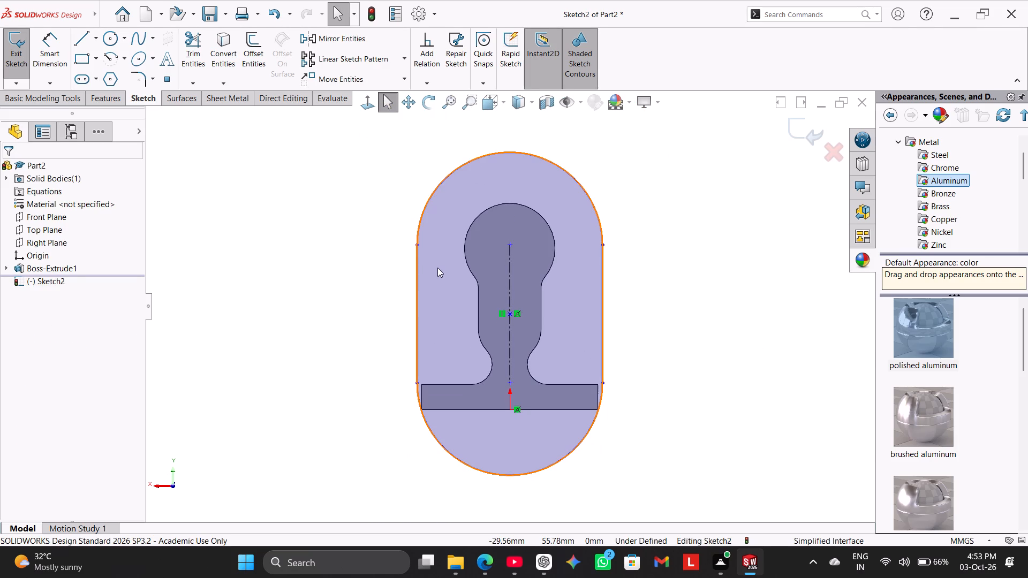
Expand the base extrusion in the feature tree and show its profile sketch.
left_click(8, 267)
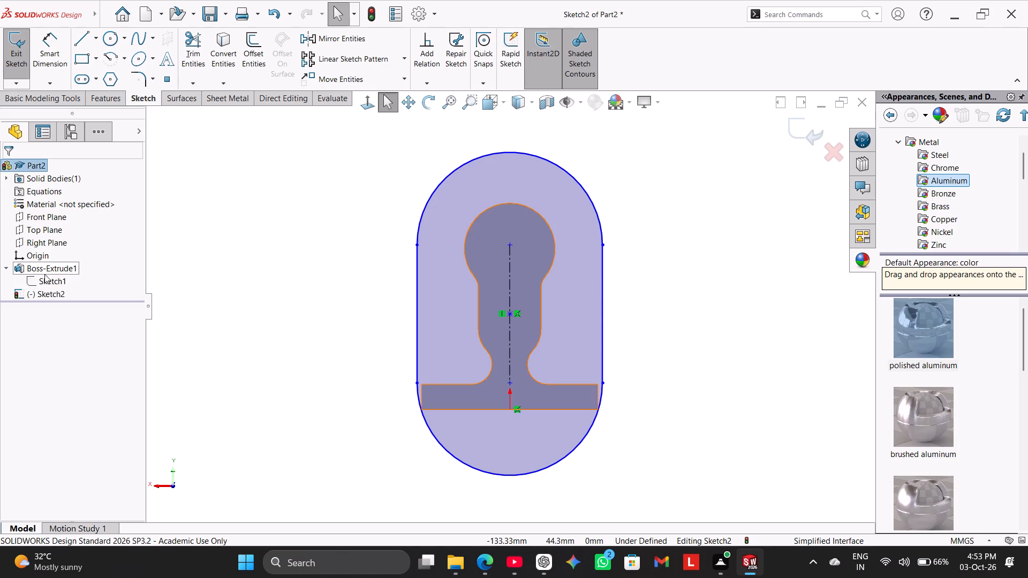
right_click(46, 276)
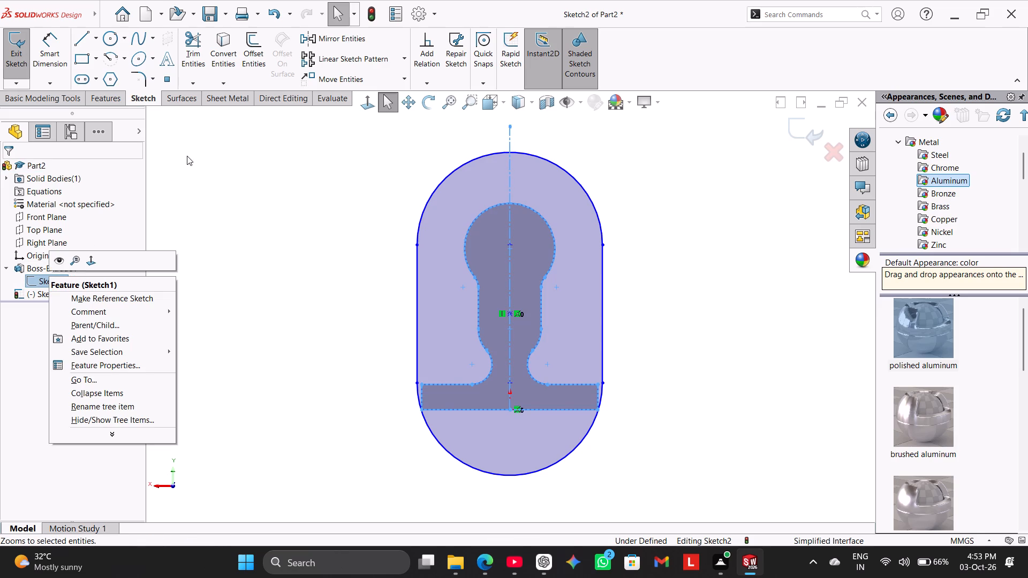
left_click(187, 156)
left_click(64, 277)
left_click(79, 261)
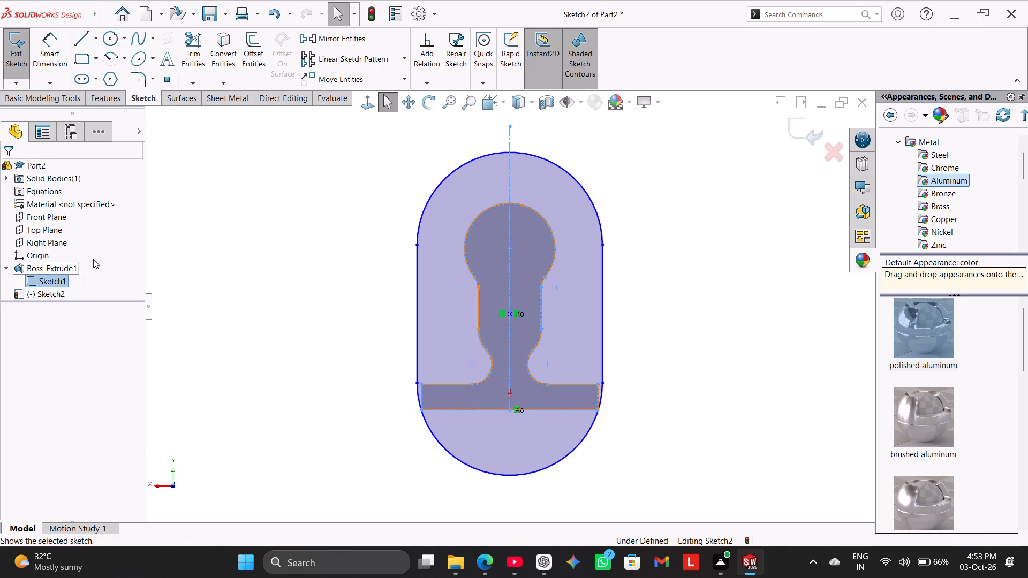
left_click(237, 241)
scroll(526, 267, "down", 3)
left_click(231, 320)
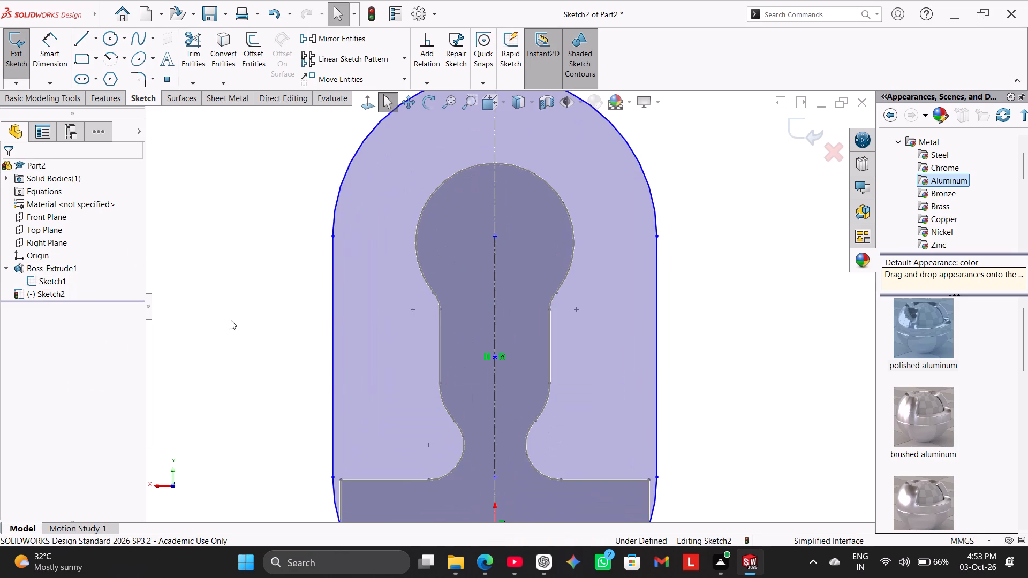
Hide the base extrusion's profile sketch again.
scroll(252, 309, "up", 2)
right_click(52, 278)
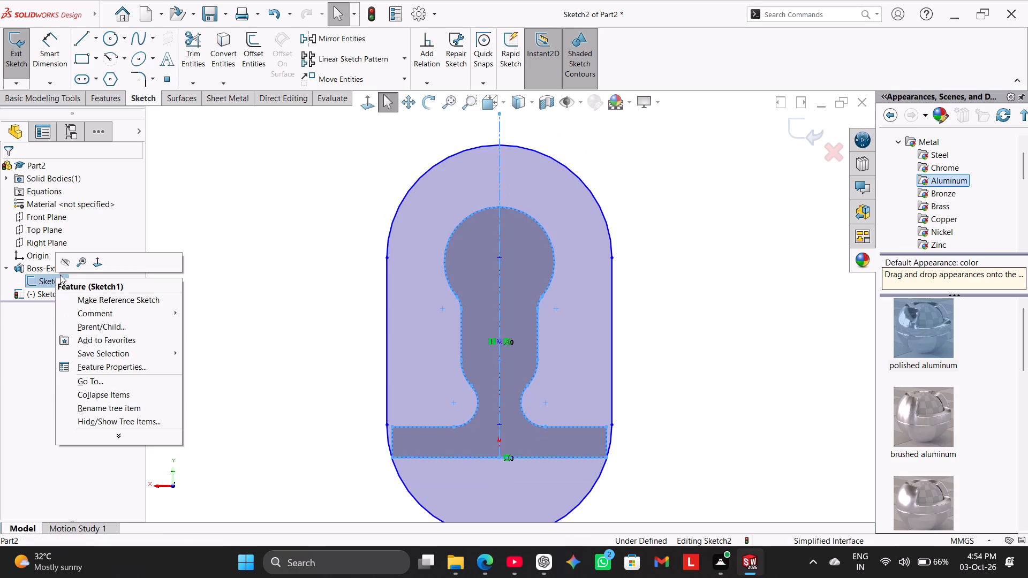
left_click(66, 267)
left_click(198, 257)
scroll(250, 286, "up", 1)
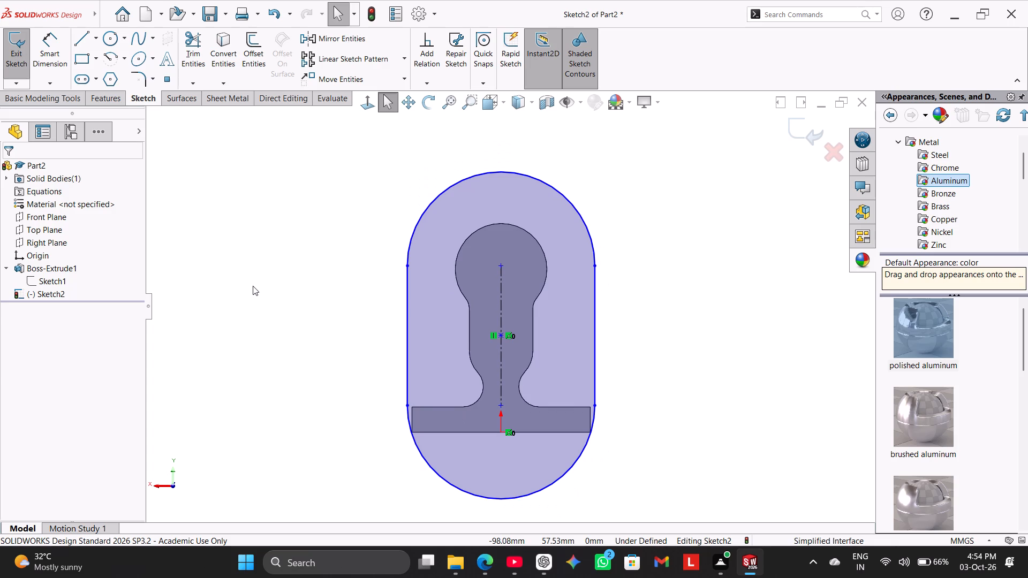
Dimension the slot's width between its two vertical sides as 64 mm.
left_click(62, 52)
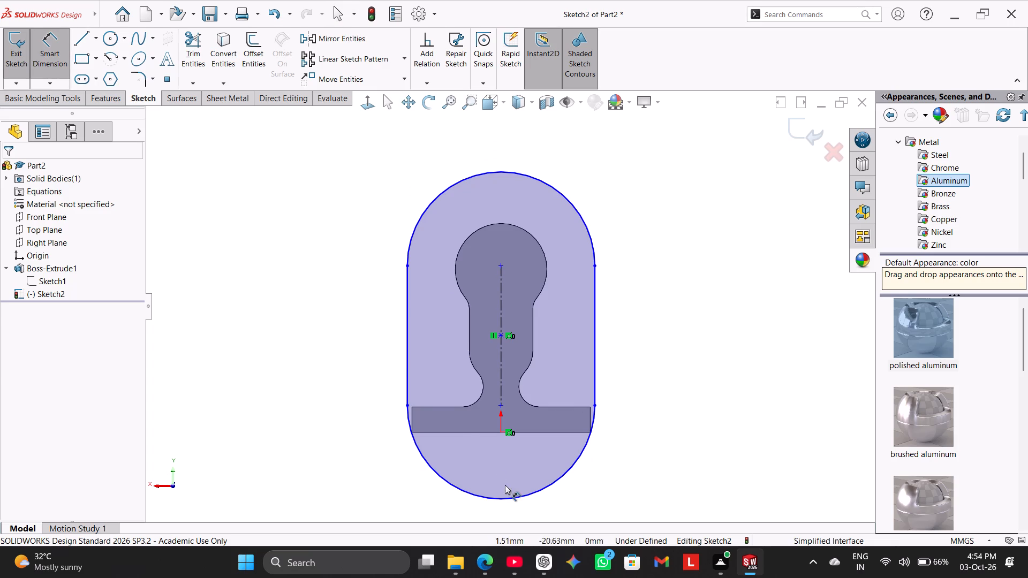
left_click(404, 360)
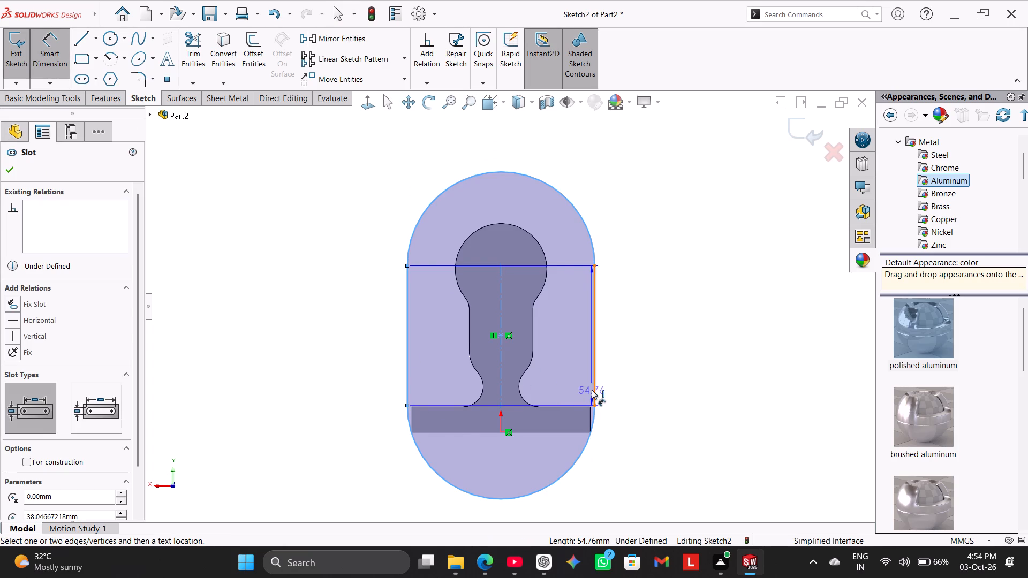
left_click(594, 390)
left_click(504, 515)
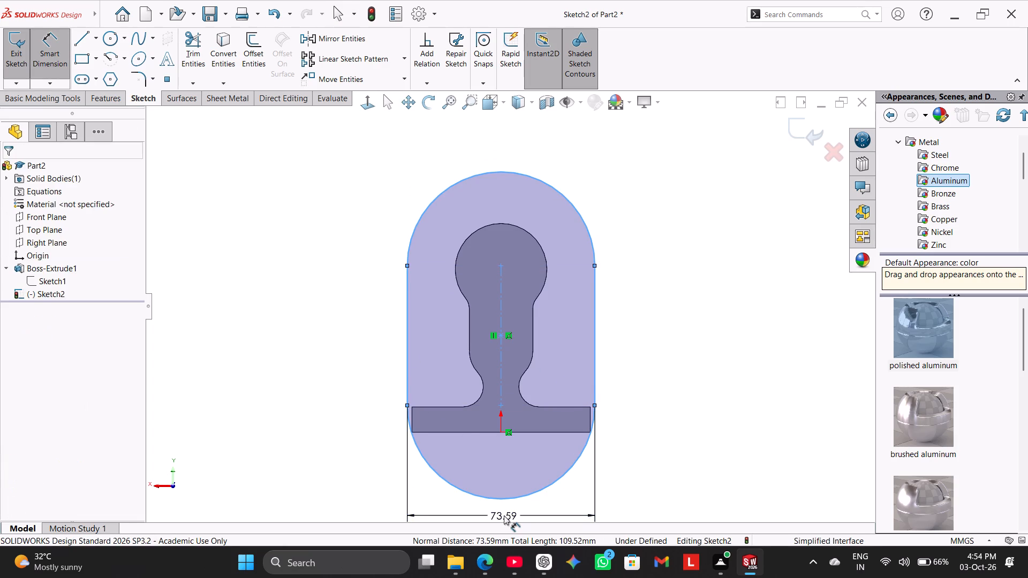
type("64")
key("Return")
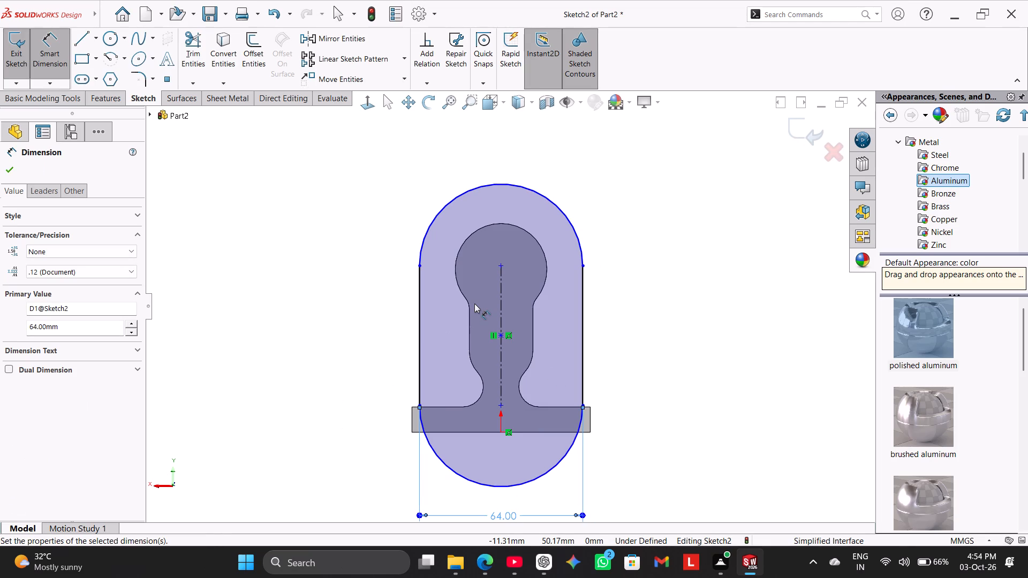
left_click_drag(474, 303, 483, 298)
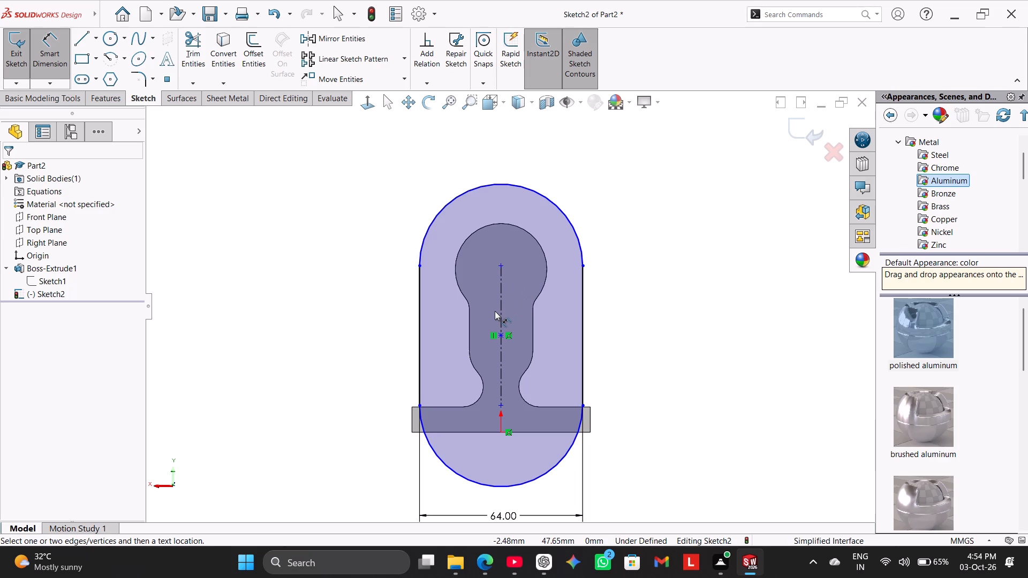
right_click(652, 237)
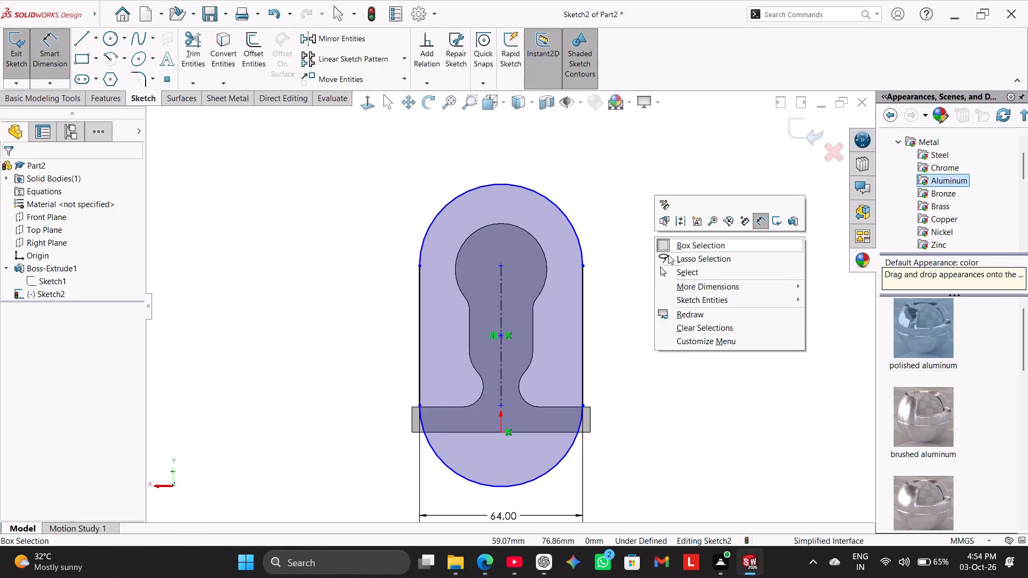
left_click(683, 268)
Move the slot about 8 mm down along the body's vertical centerline.
left_click_drag(498, 267, 501, 290, "ctrl")
left_click(309, 268)
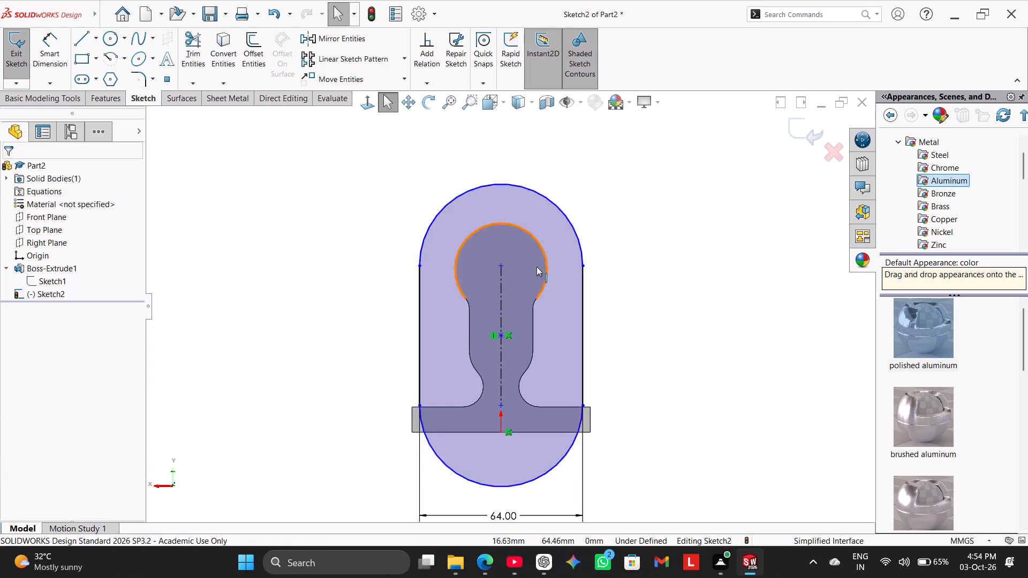
left_click_drag(501, 262, 503, 284)
left_click(343, 271)
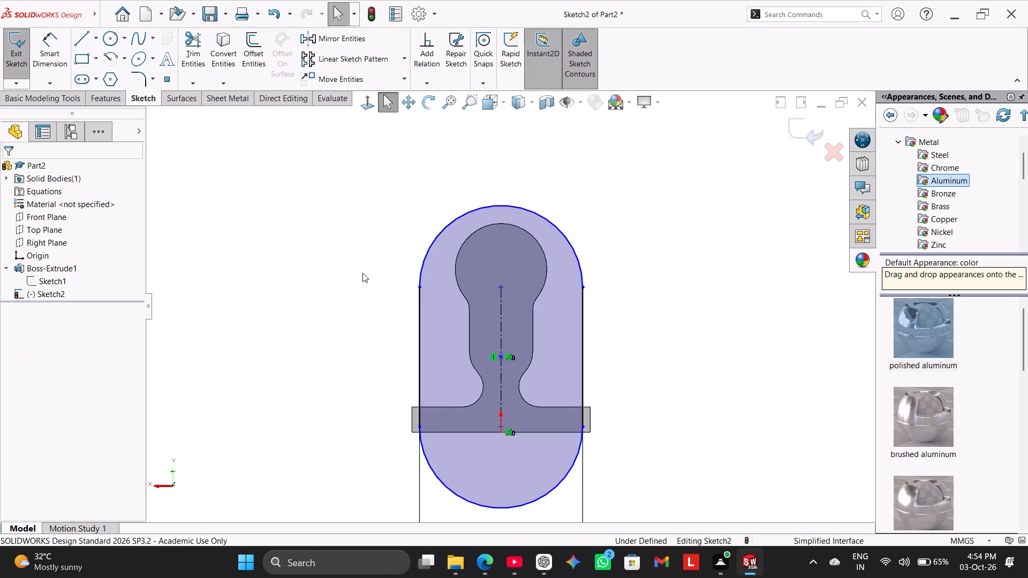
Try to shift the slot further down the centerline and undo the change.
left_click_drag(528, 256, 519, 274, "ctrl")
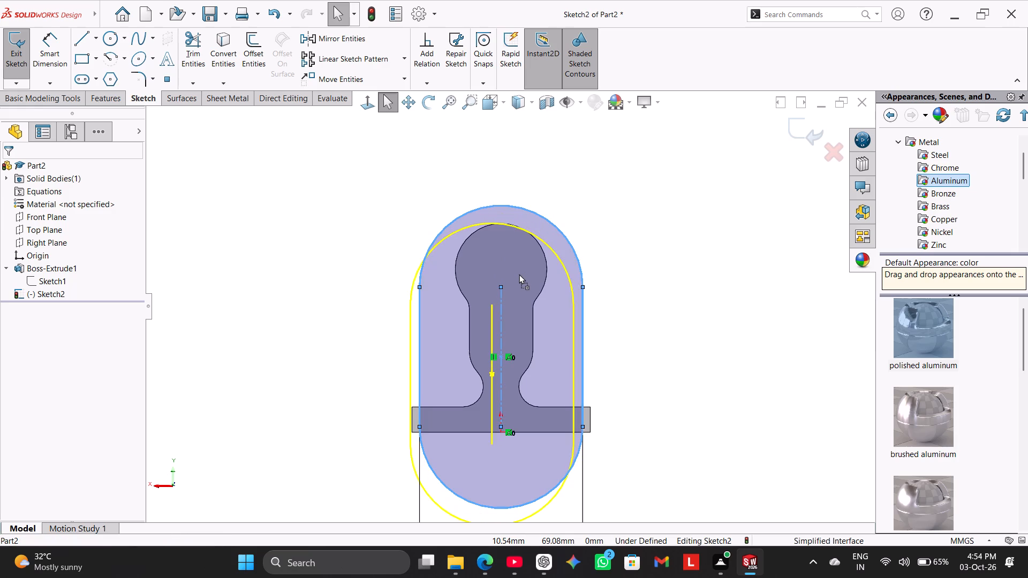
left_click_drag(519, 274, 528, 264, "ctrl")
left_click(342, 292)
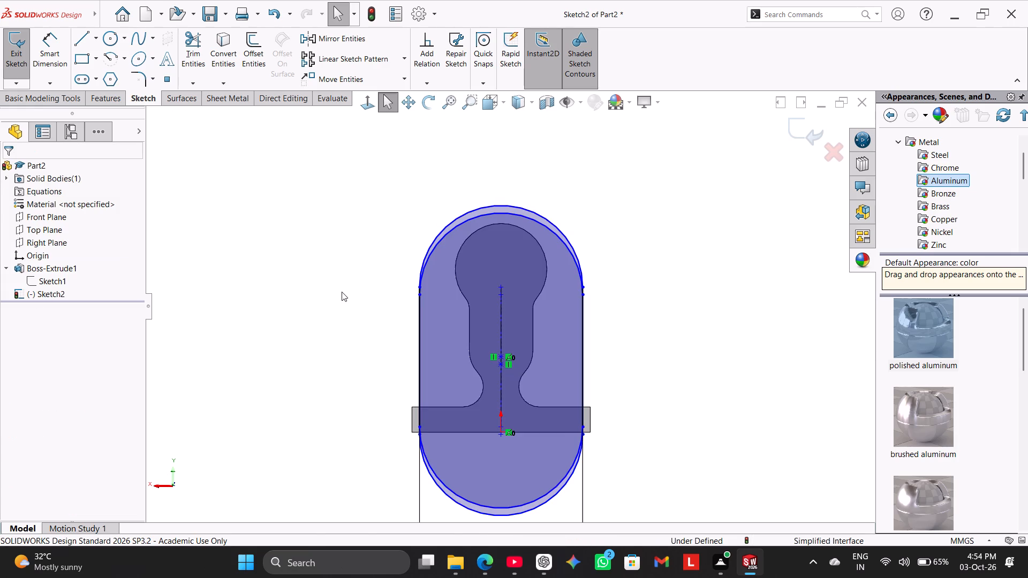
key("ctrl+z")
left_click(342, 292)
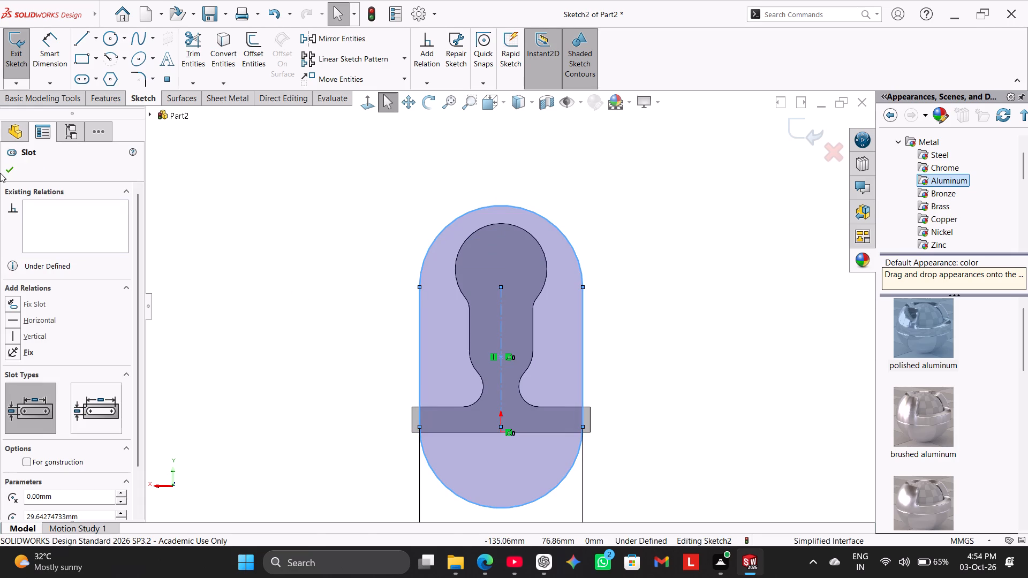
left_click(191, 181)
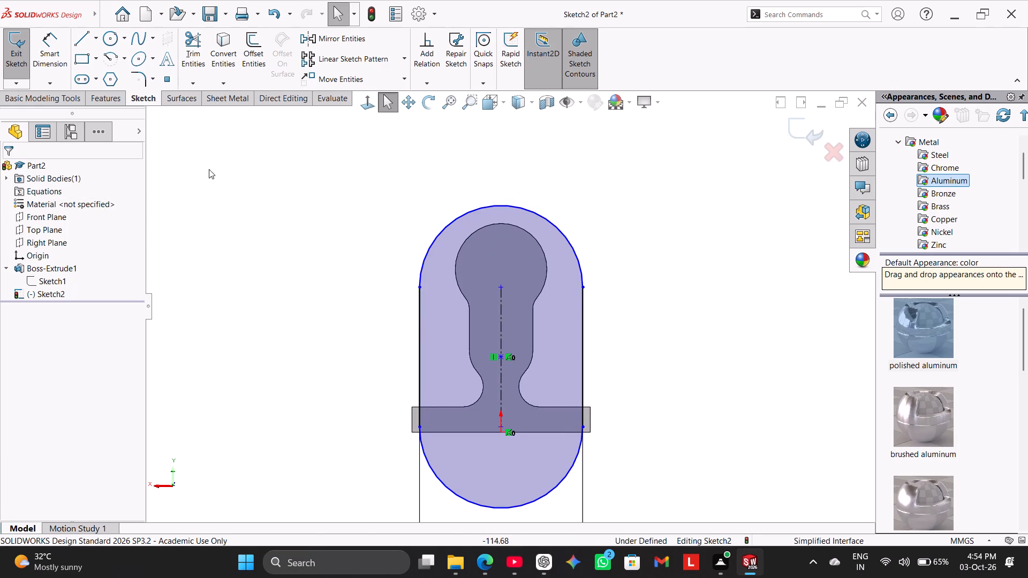
Convert the arc edge of the body's round head into the slot sketch and make it construction geometry.
left_click(225, 68)
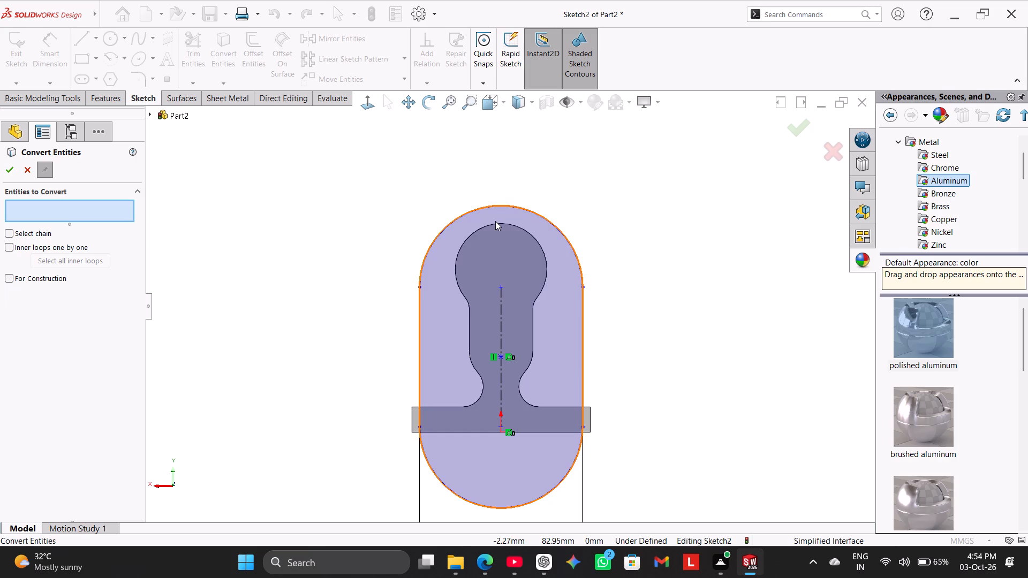
left_click(501, 224)
left_click(11, 177)
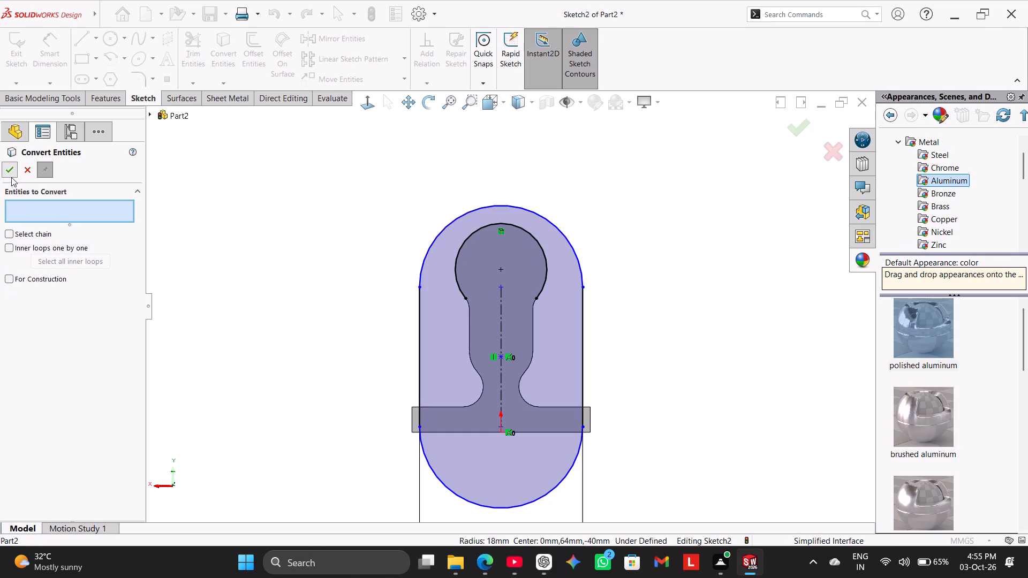
right_click(321, 211)
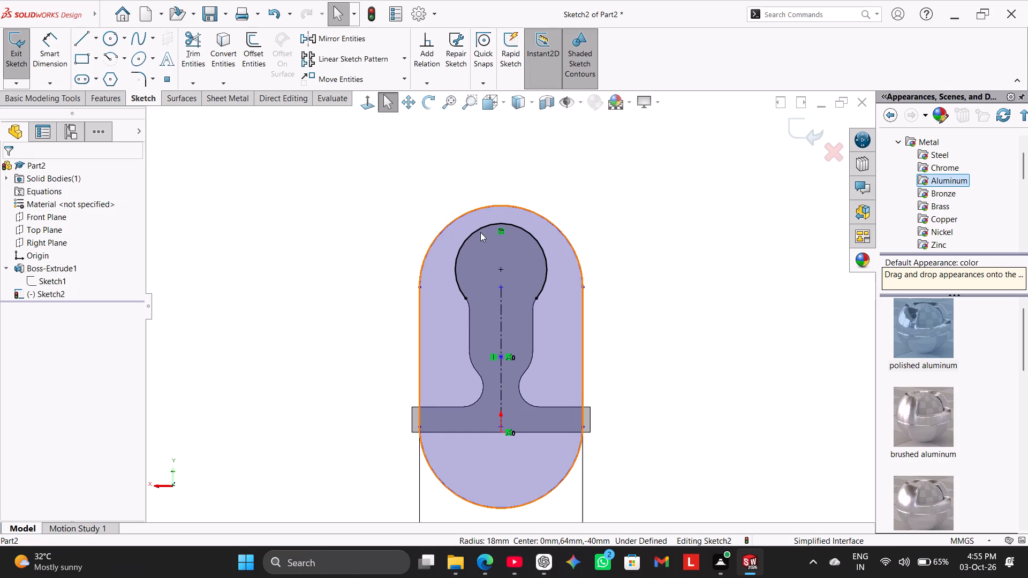
right_click(479, 229)
left_click(515, 208)
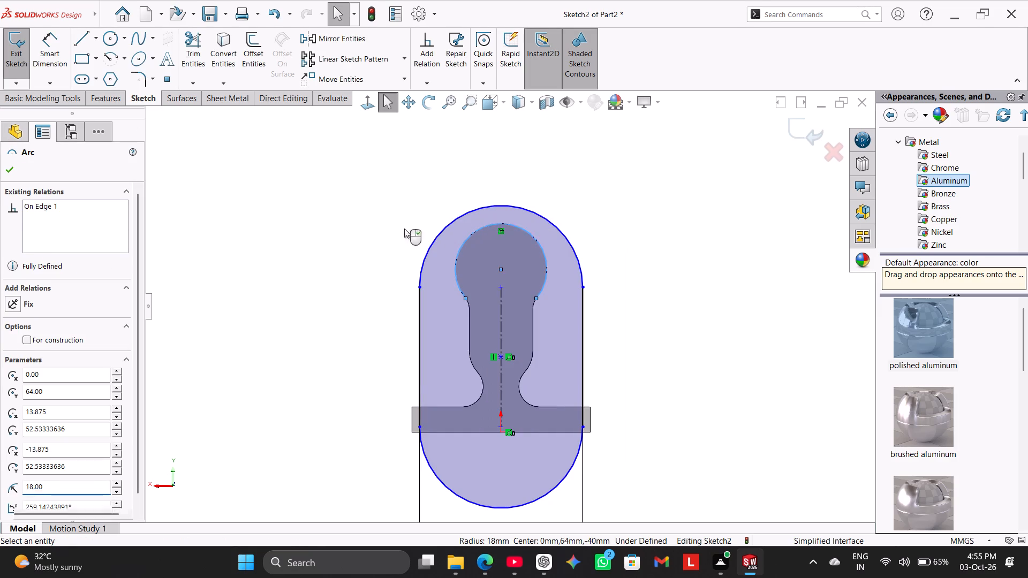
left_click(311, 199)
Make the slot's upper arc center coincident with the center of the converted head arc.
left_click(501, 270, "ctrl")
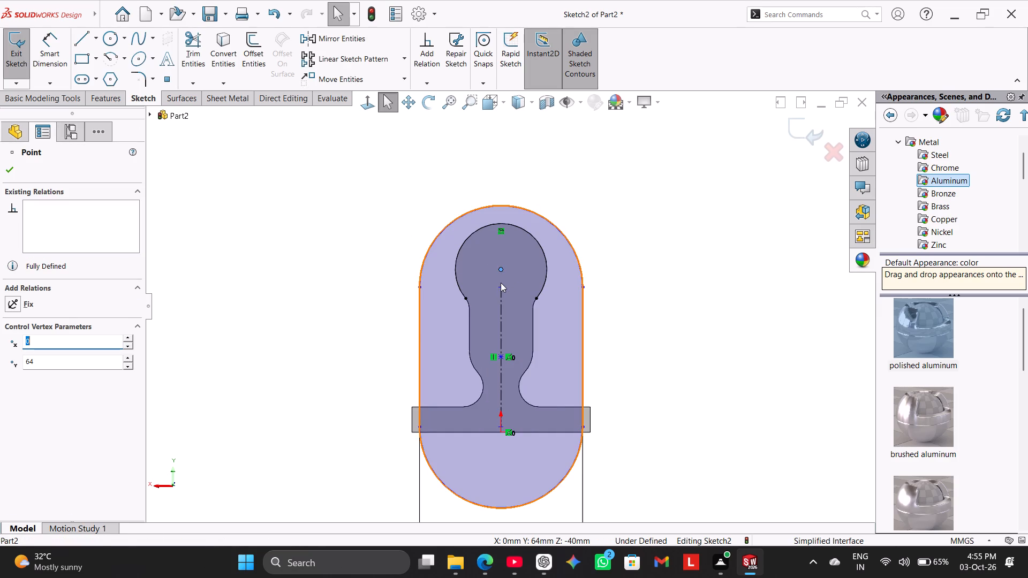
left_click(501, 285, "ctrl")
left_click(21, 414)
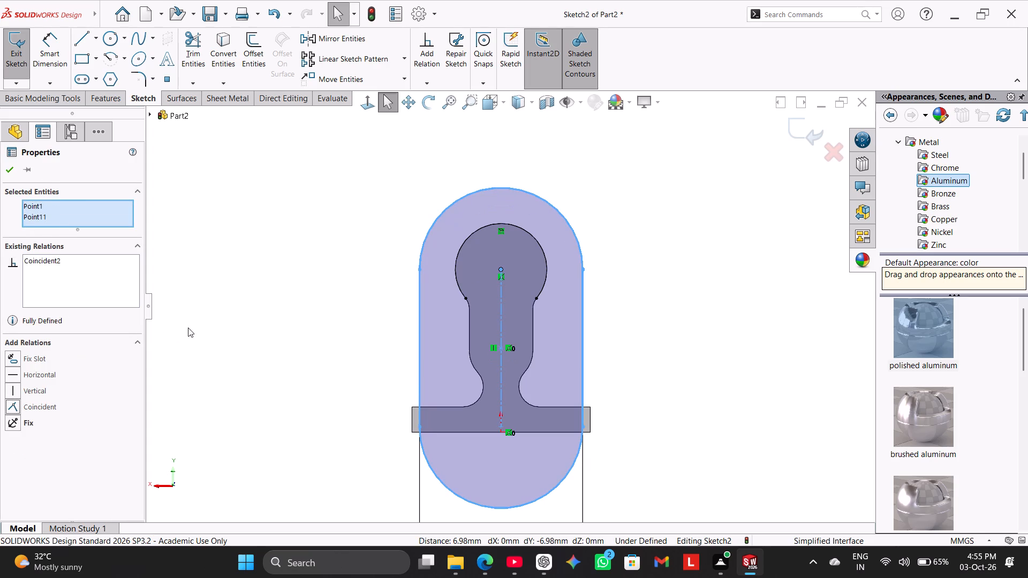
left_click(188, 328)
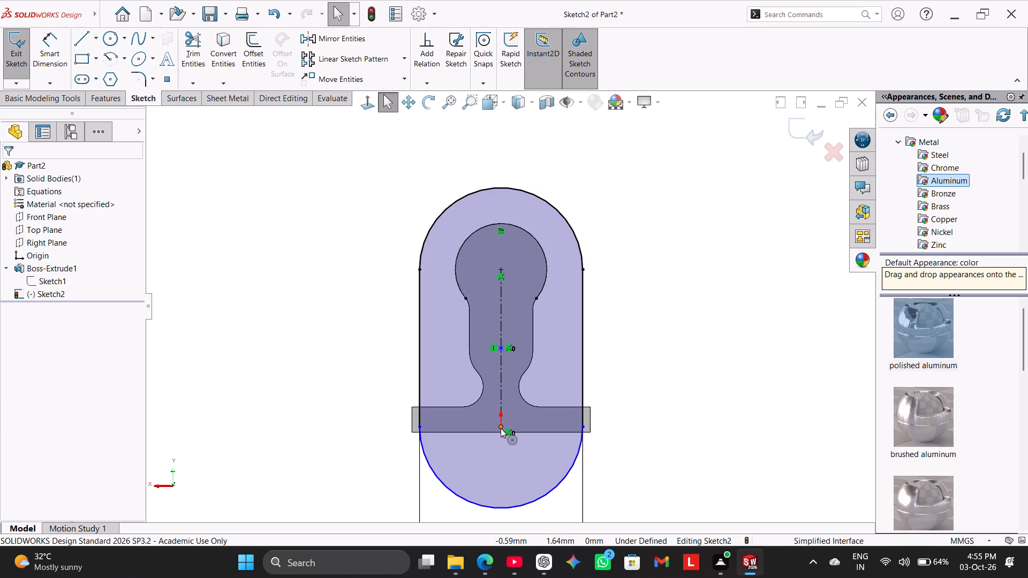
Shorten the slot from its lower end and dimension the distance between its two arc centers as 32 mm.
left_click_drag(501, 428, 509, 390)
left_click(321, 317)
left_click(50, 49)
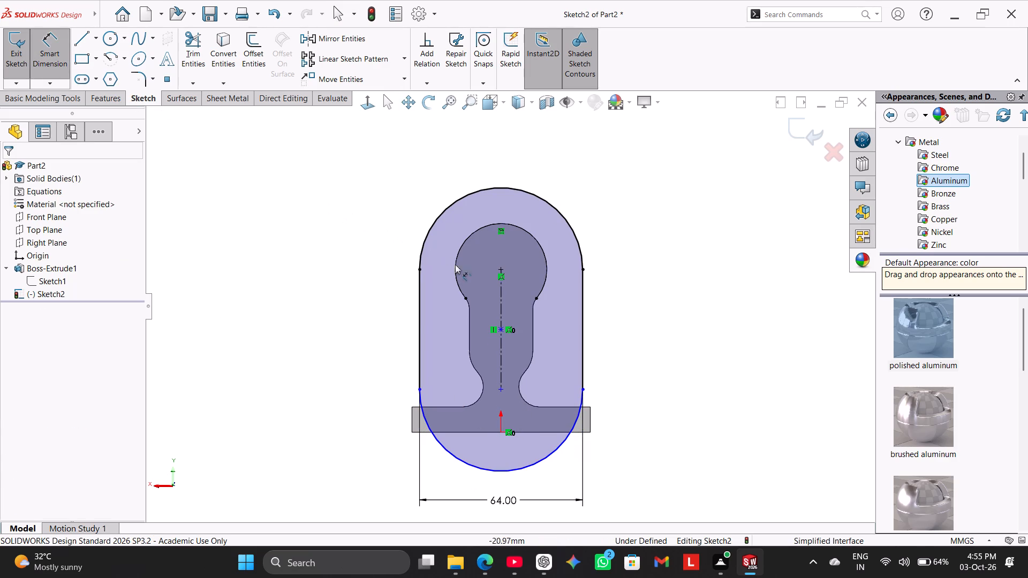
left_click_drag(502, 302, 493, 303)
left_click(365, 305)
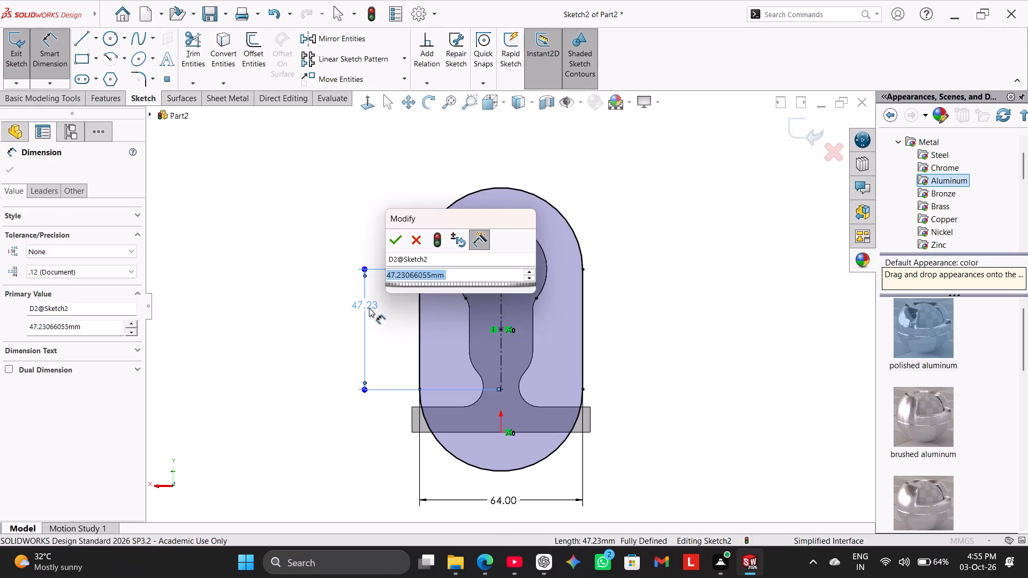
type("32")
key("Return")
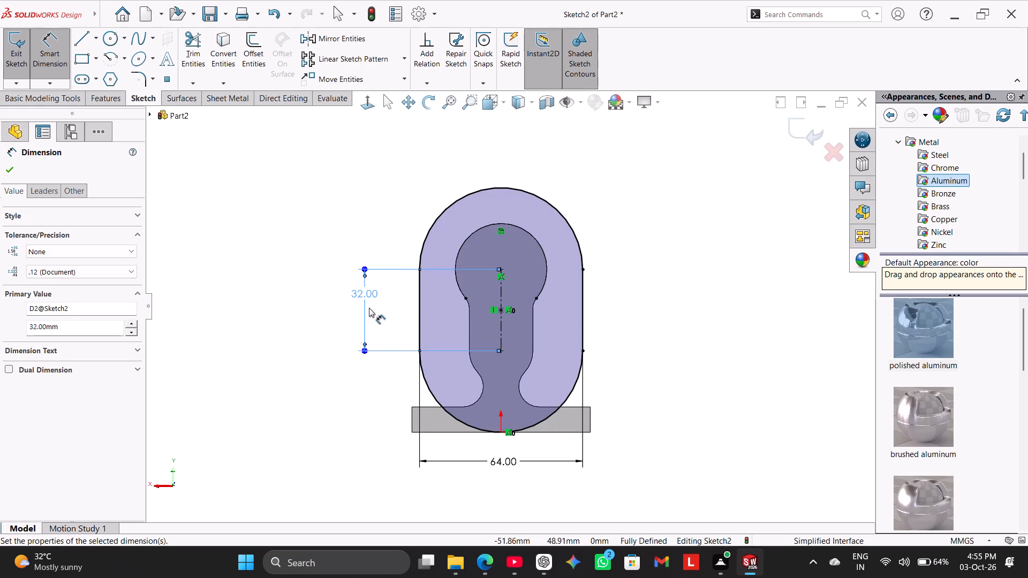
right_click(308, 235)
left_click(352, 272)
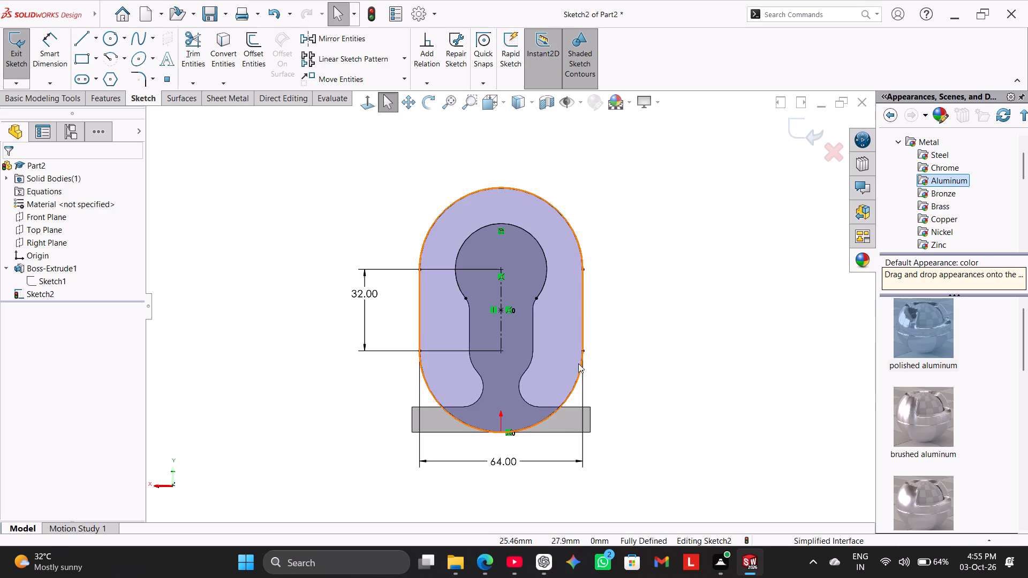
Extrude the slot sketch as a 10 mm blind boss away from the body, with the result merged.
middle_click_drag(702, 305, 712, 313)
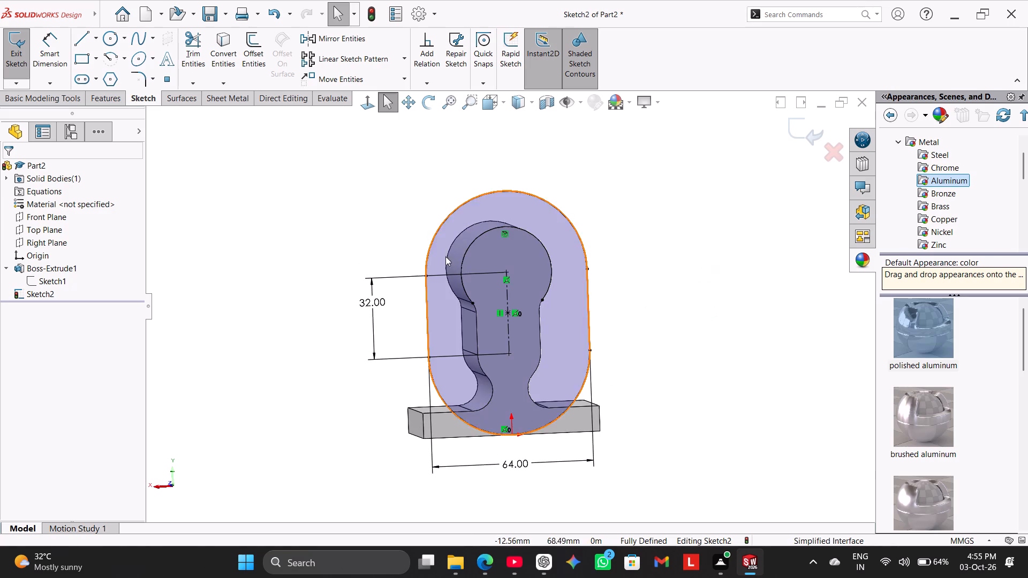
left_click(366, 107)
left_click(365, 202)
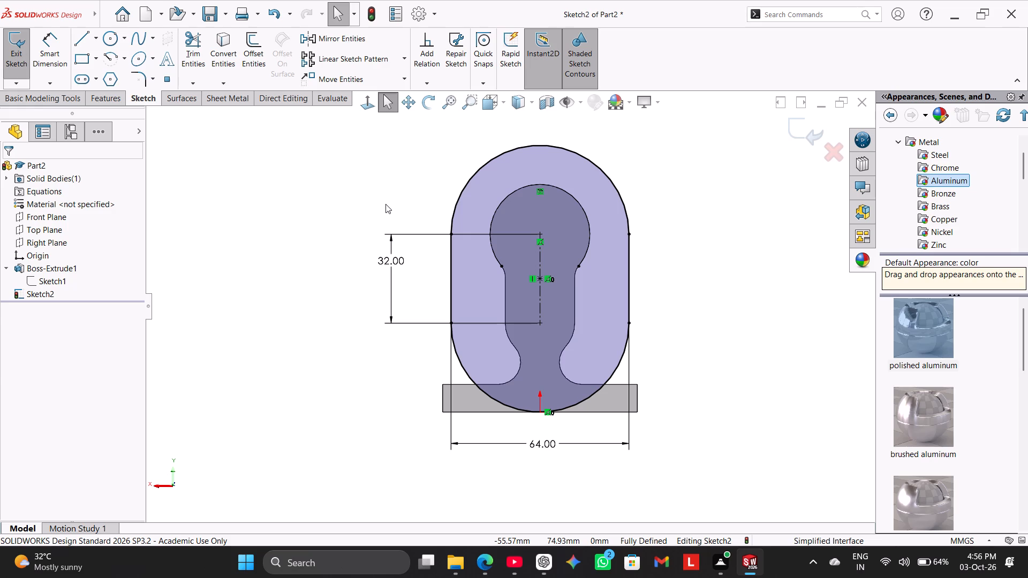
left_click(95, 102)
left_click(22, 70)
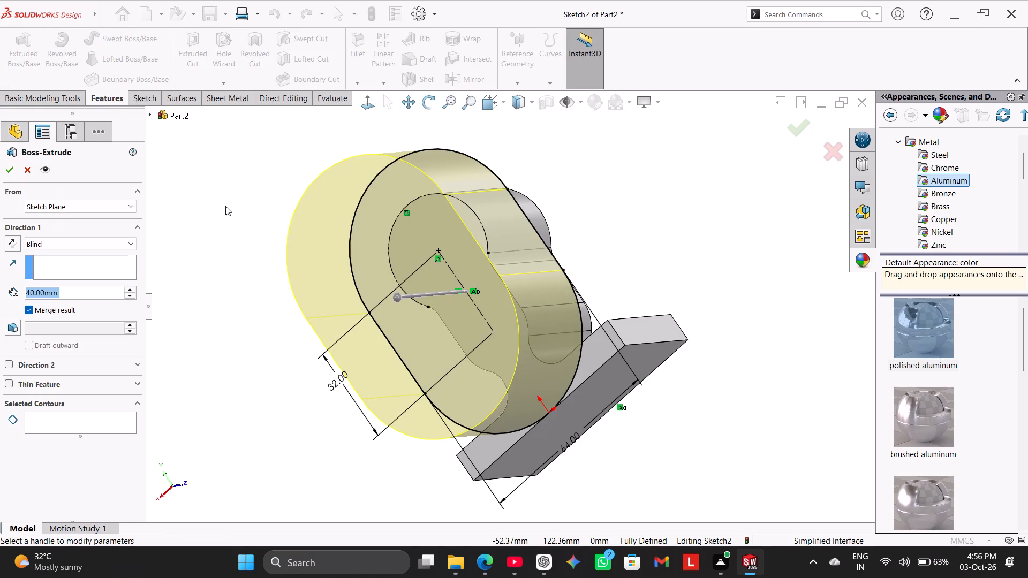
middle_click_drag(327, 236, 342, 240)
middle_click_drag(260, 188, 292, 186)
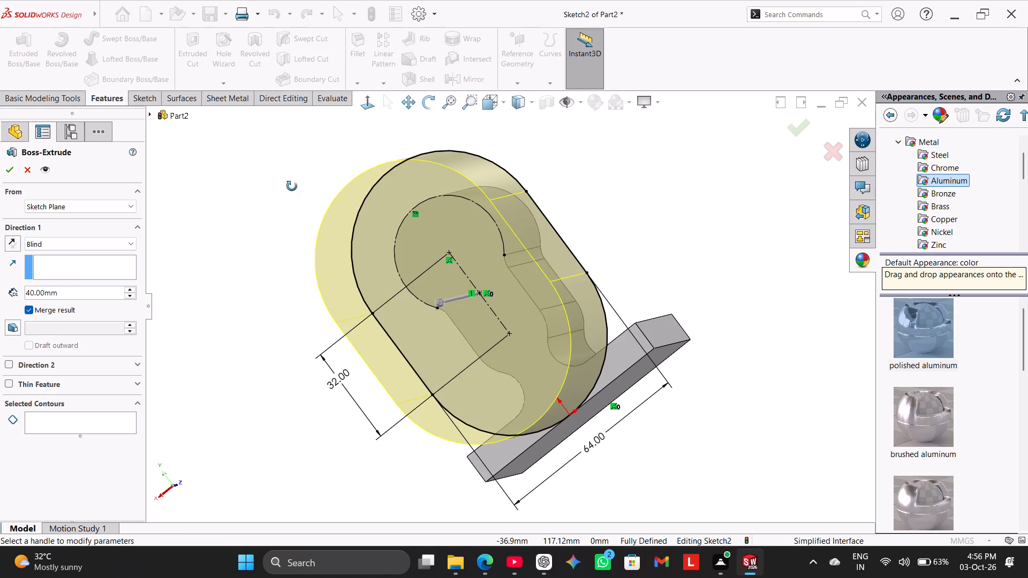
middle_click_drag(292, 186, 417, 230)
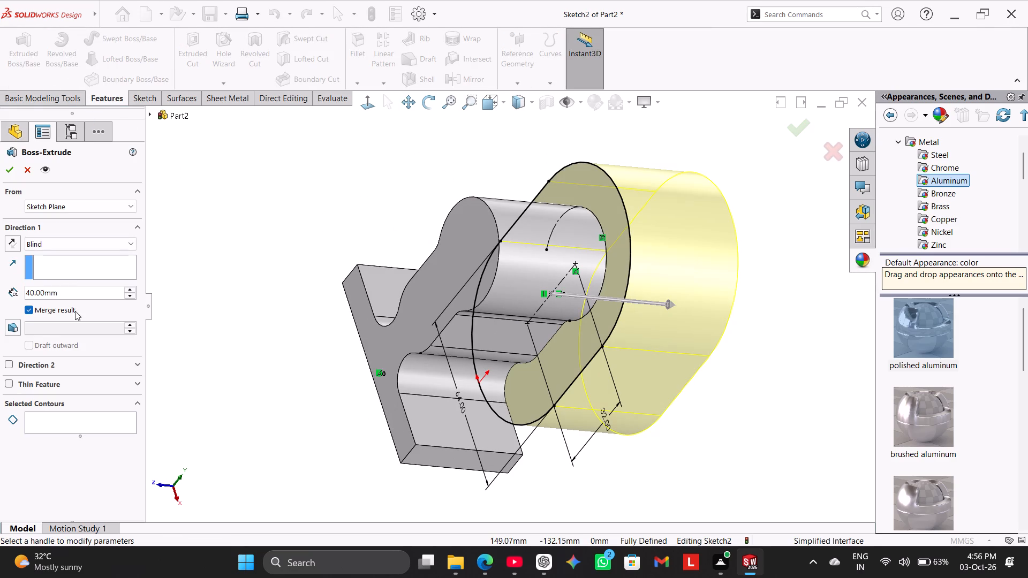
double_click(75, 299)
double_click(75, 294)
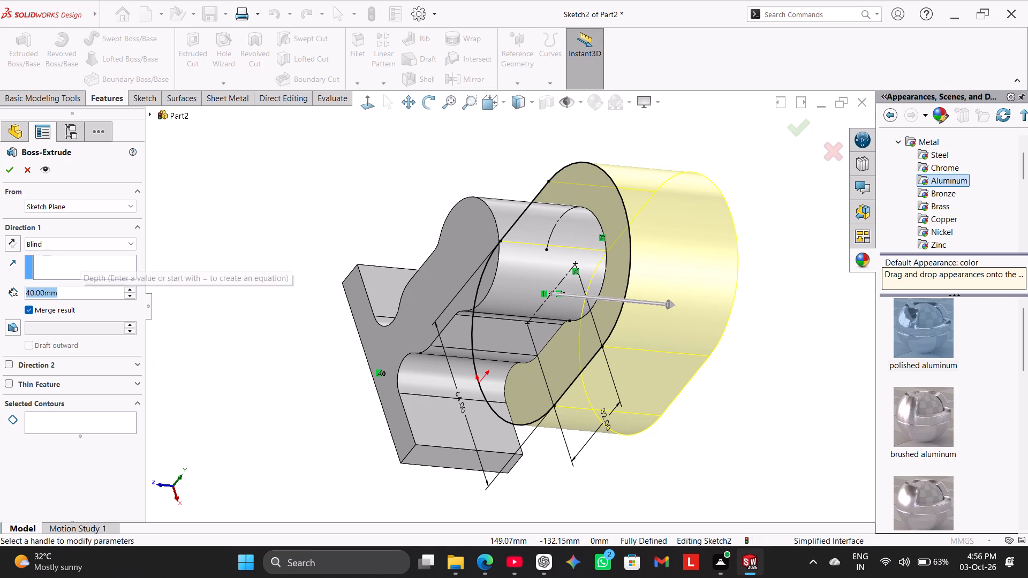
type("10")
key("Return")
left_click(8, 172)
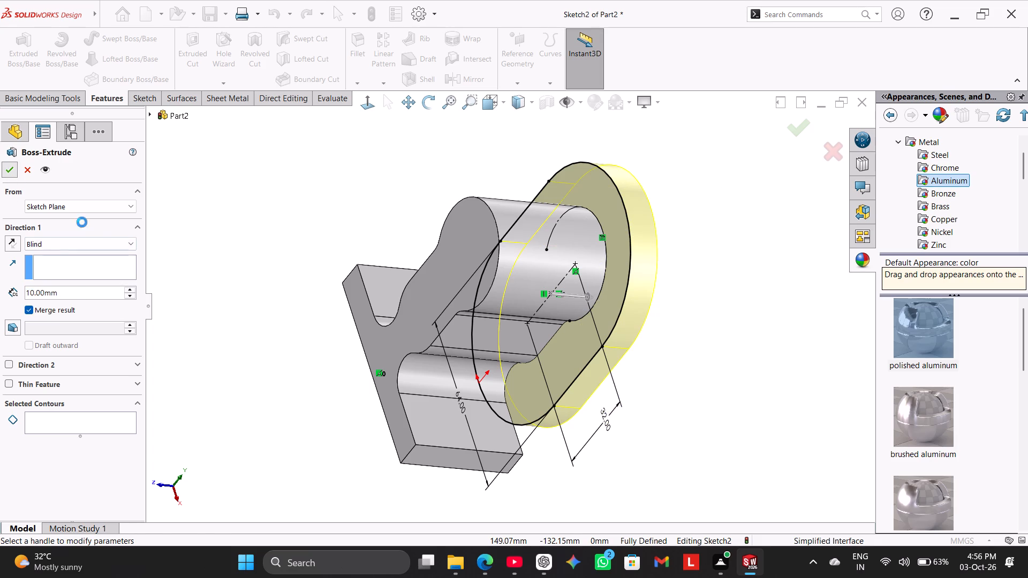
left_click(189, 263)
Start a 10 mm symmetric fillet on the base plate's front vertical corner edge and extend the selection to its suggested related edges.
right_click_drag(227, 279, 344, 206)
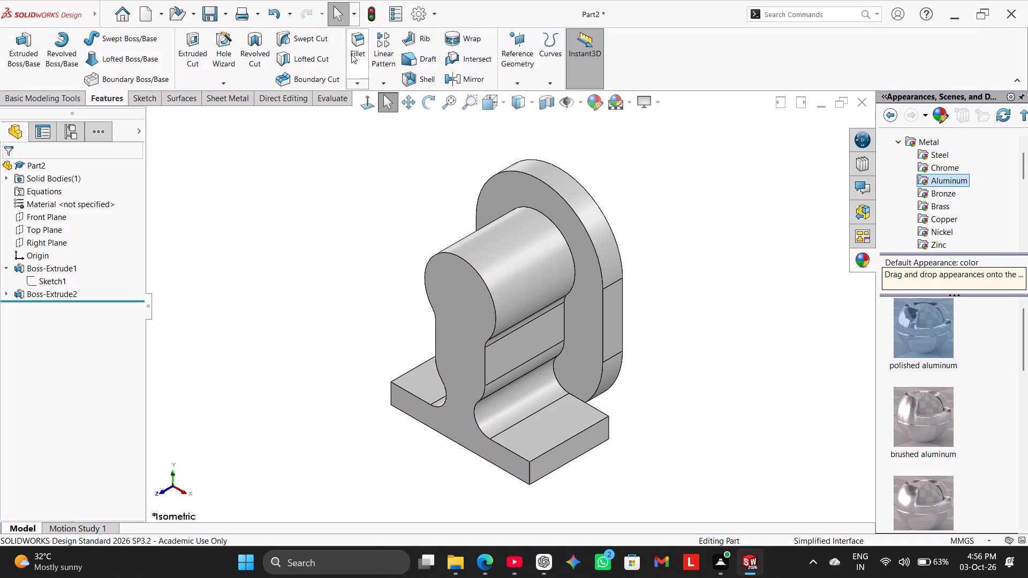
left_click(351, 54)
left_click(529, 464)
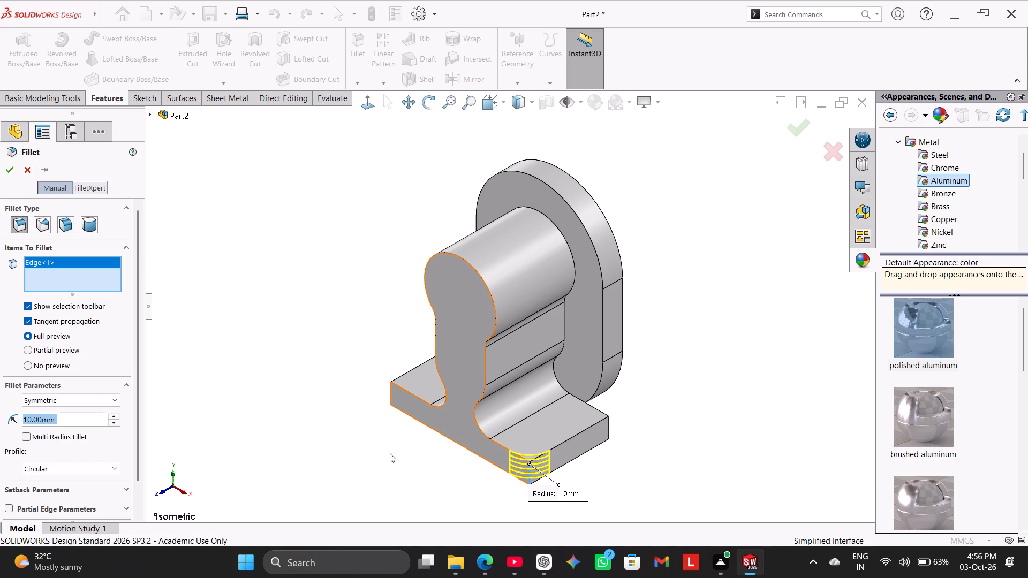
right_click(75, 265)
left_click(99, 274)
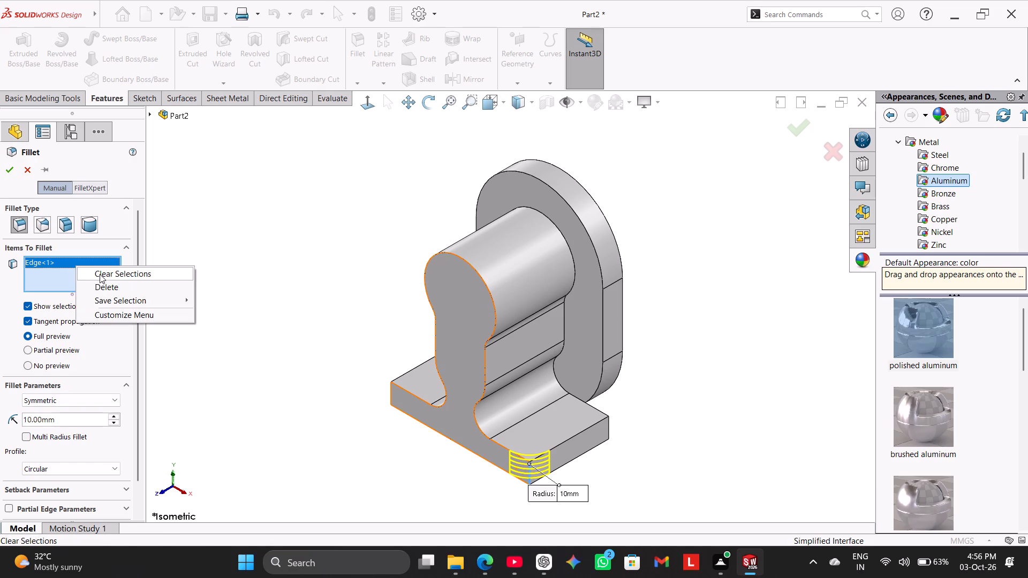
left_click(528, 469)
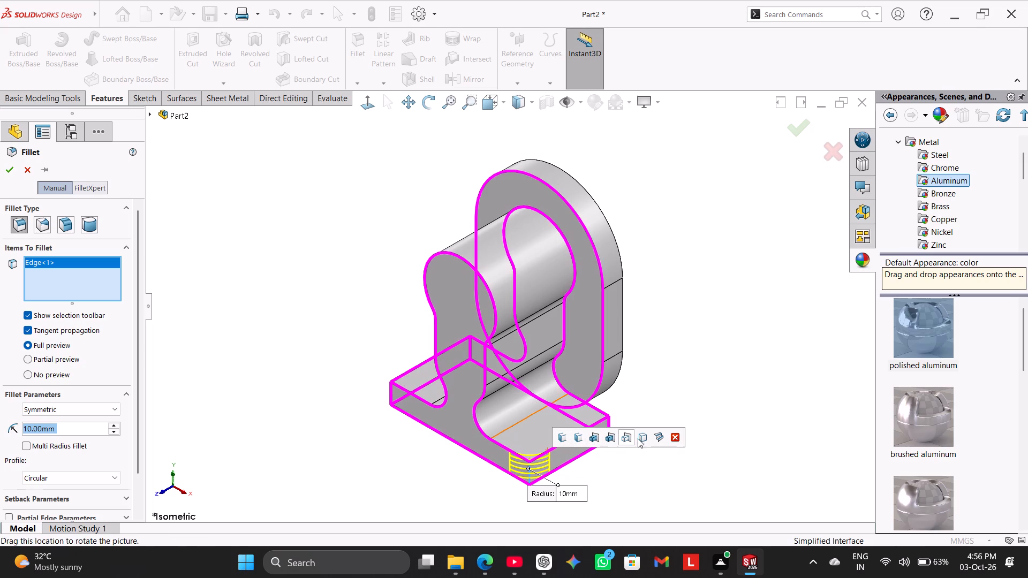
left_click(557, 438)
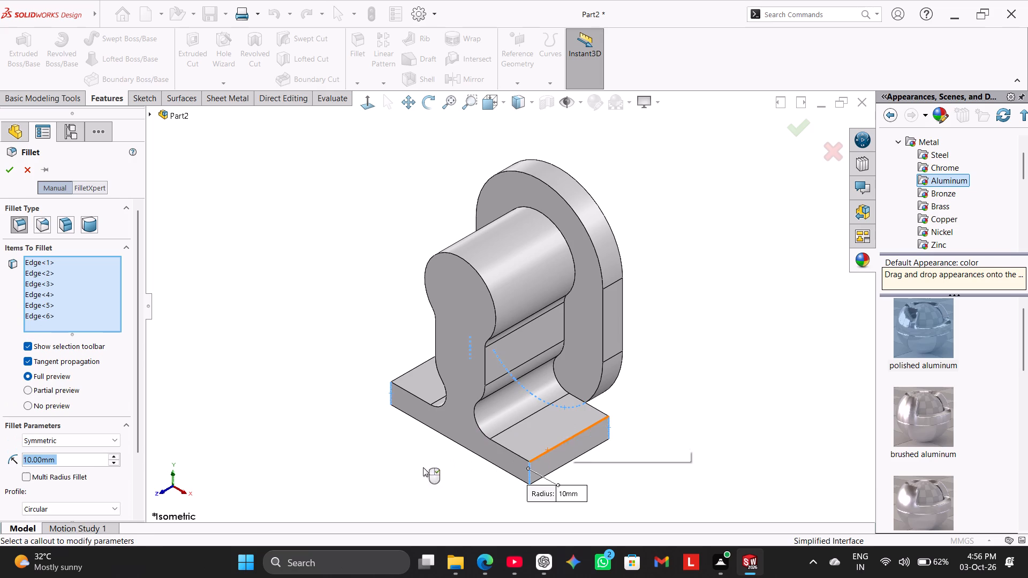
Remove the two curved edges where the slot-shaped plate meets the body from the fillet selection, keeping the base plate's corner edges.
left_click(50, 314)
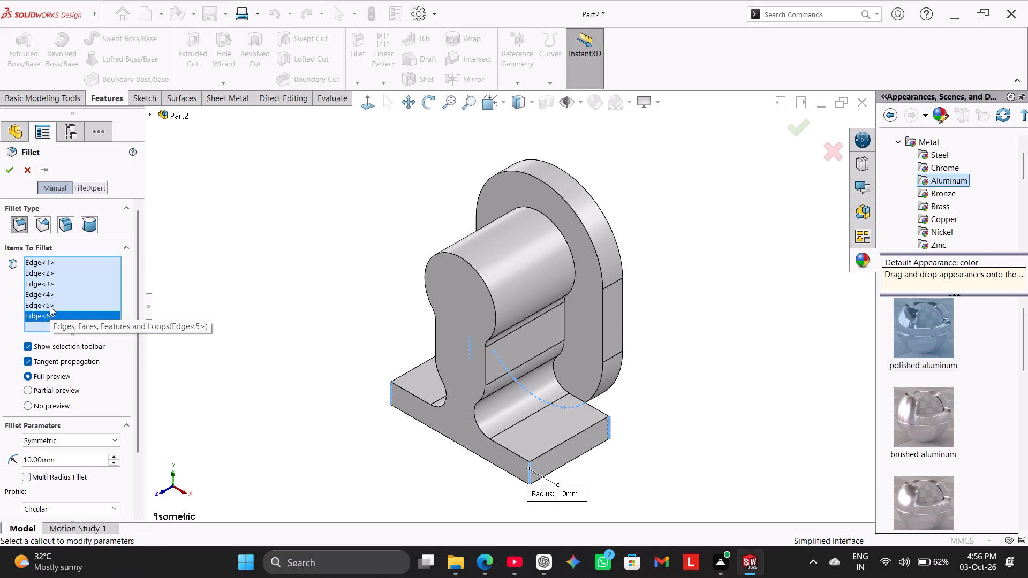
left_click(50, 306)
right_click(50, 306)
left_click(76, 326)
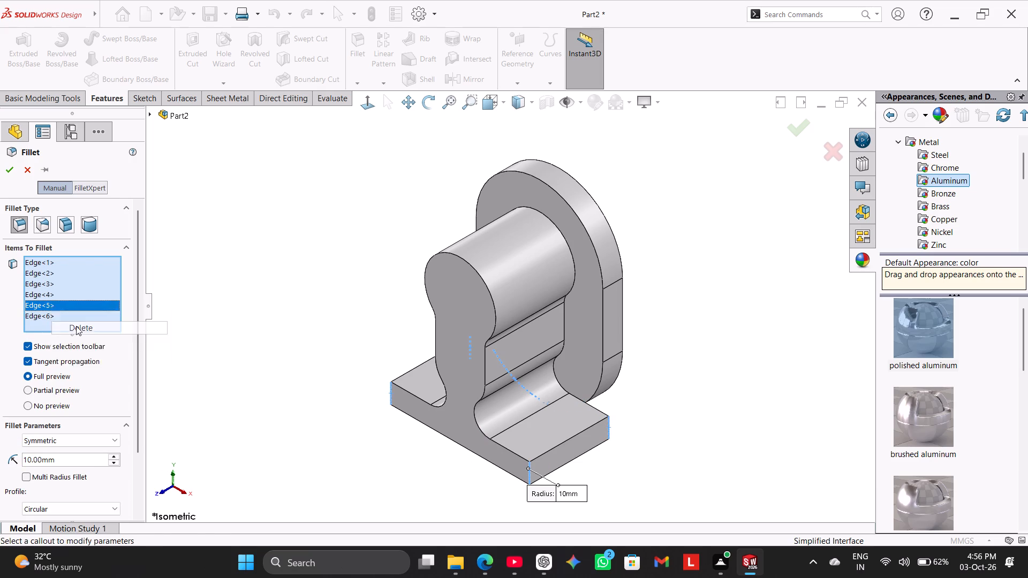
left_click(250, 283)
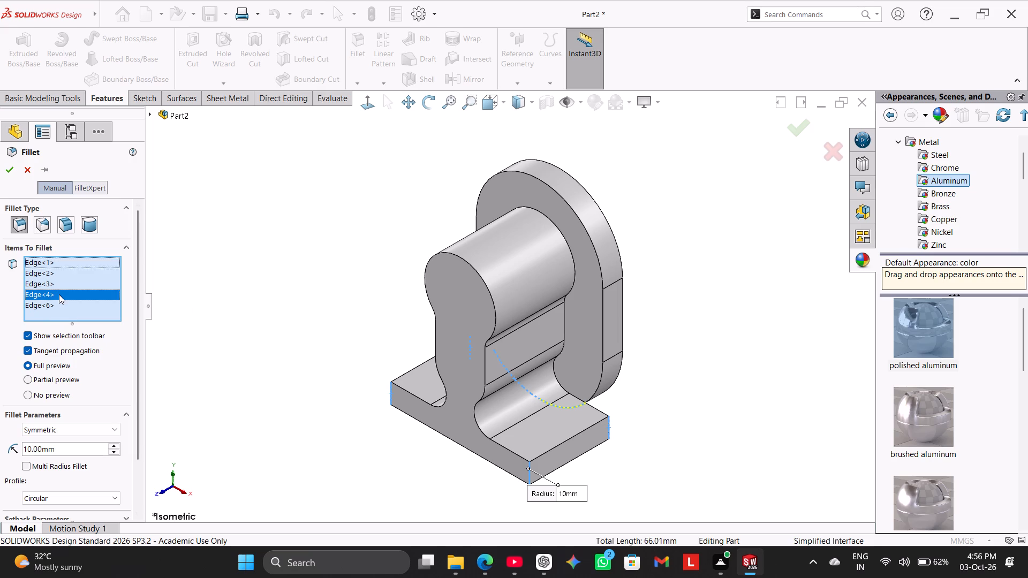
left_click(59, 294)
right_click(59, 294)
left_click(99, 315)
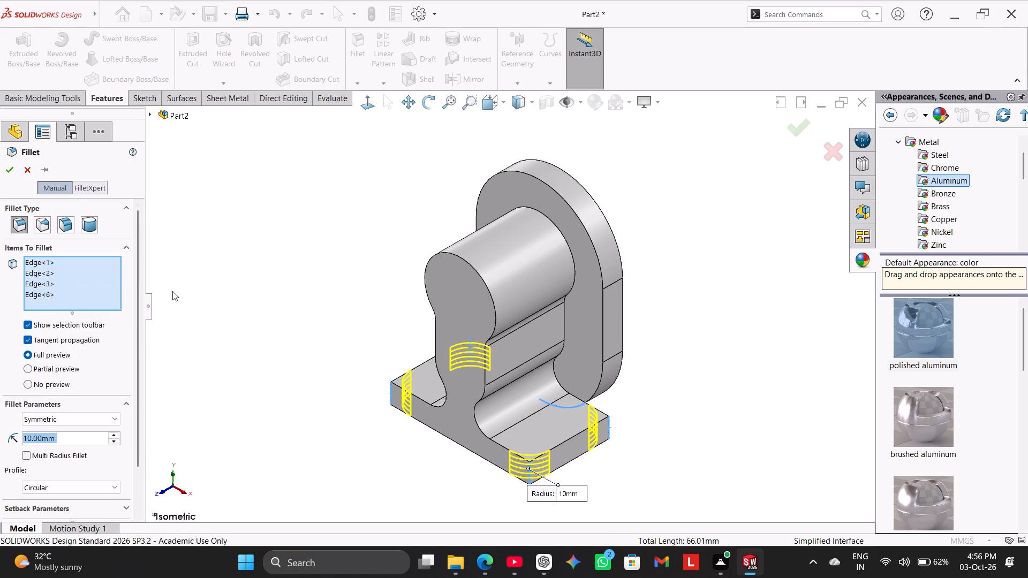
left_click(201, 273)
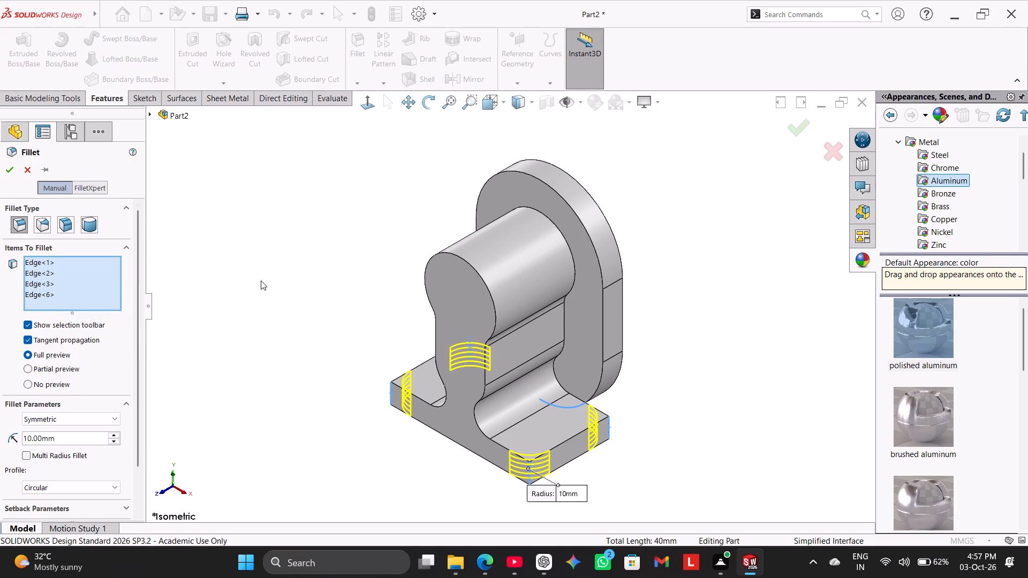
Examine the fillet preview from the rear and underside and check each edge in the fillet selection.
middle_click_drag(278, 256, 258, 349)
middle_click_drag(297, 302, 280, 292)
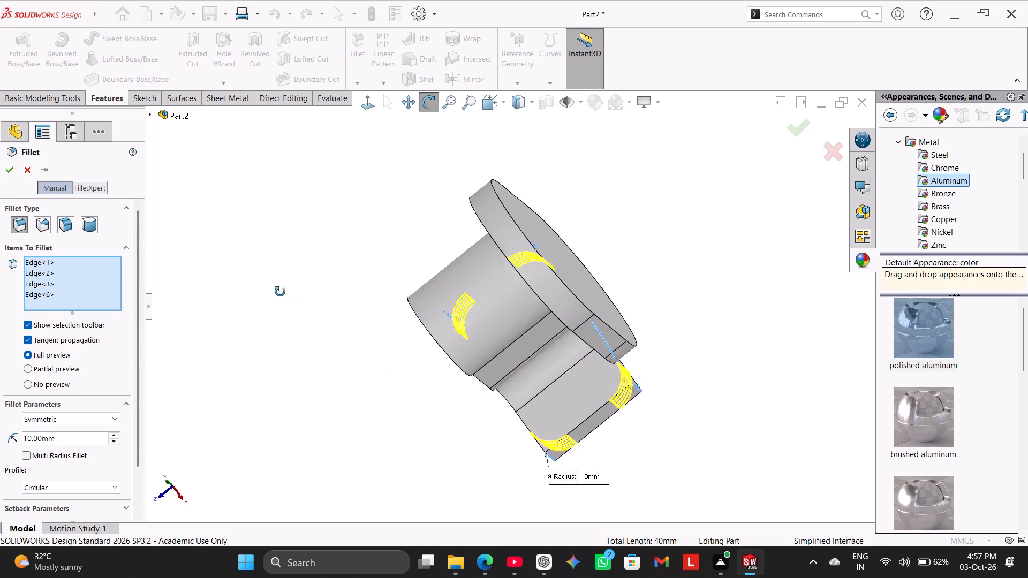
middle_click_drag(280, 292, 185, 237)
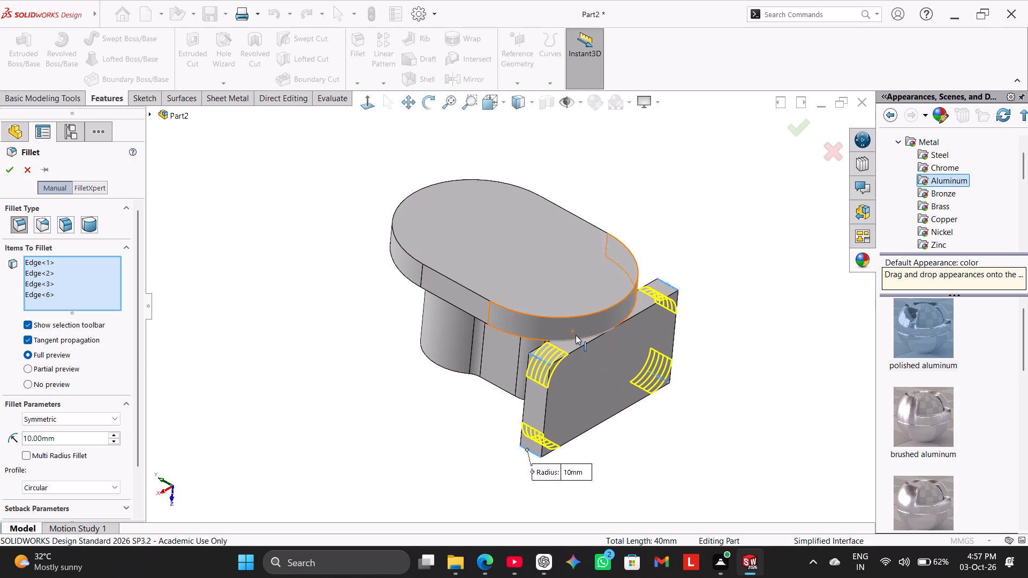
right_click(581, 337)
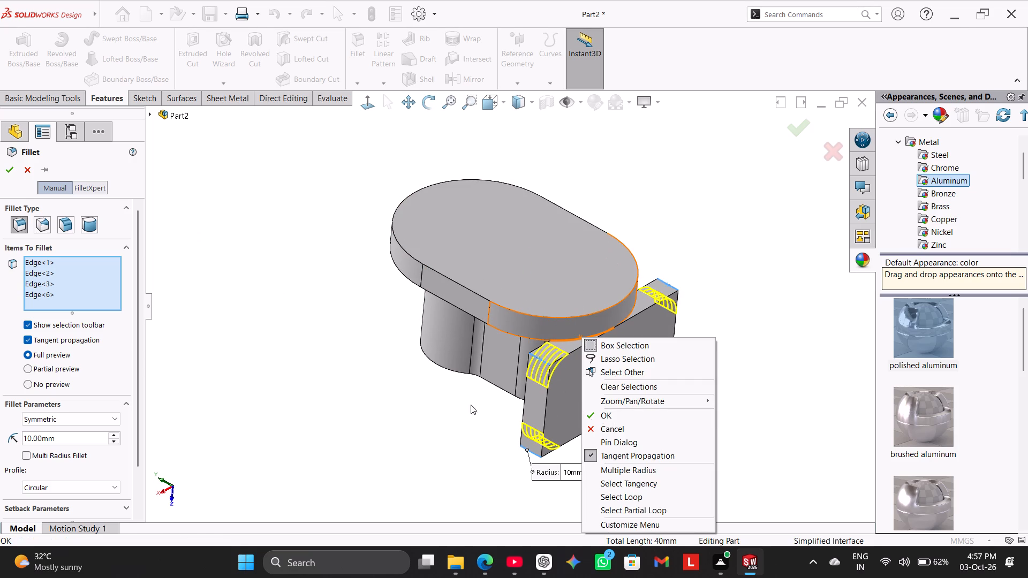
left_click(398, 389)
left_click(33, 261)
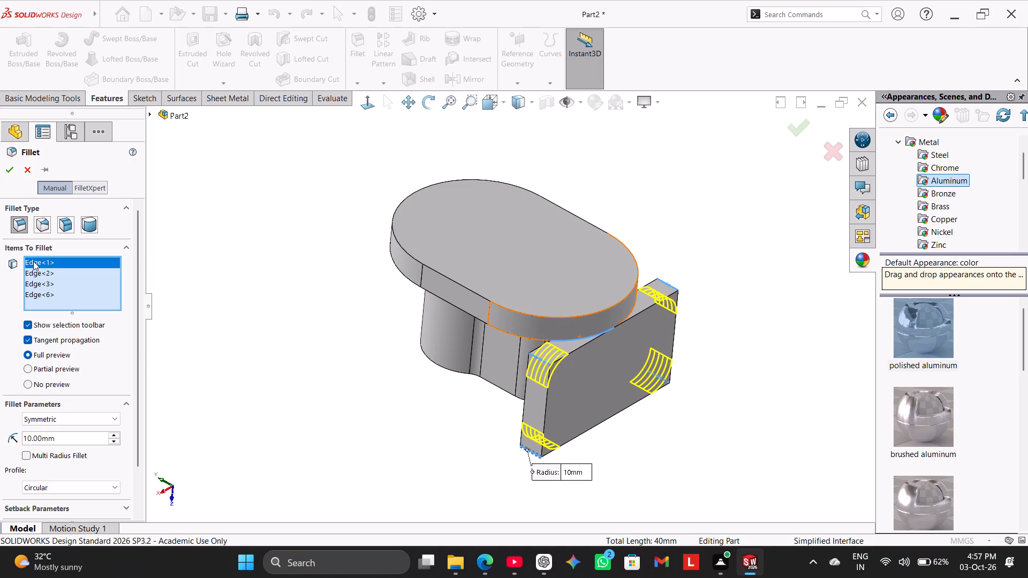
left_click(33, 261)
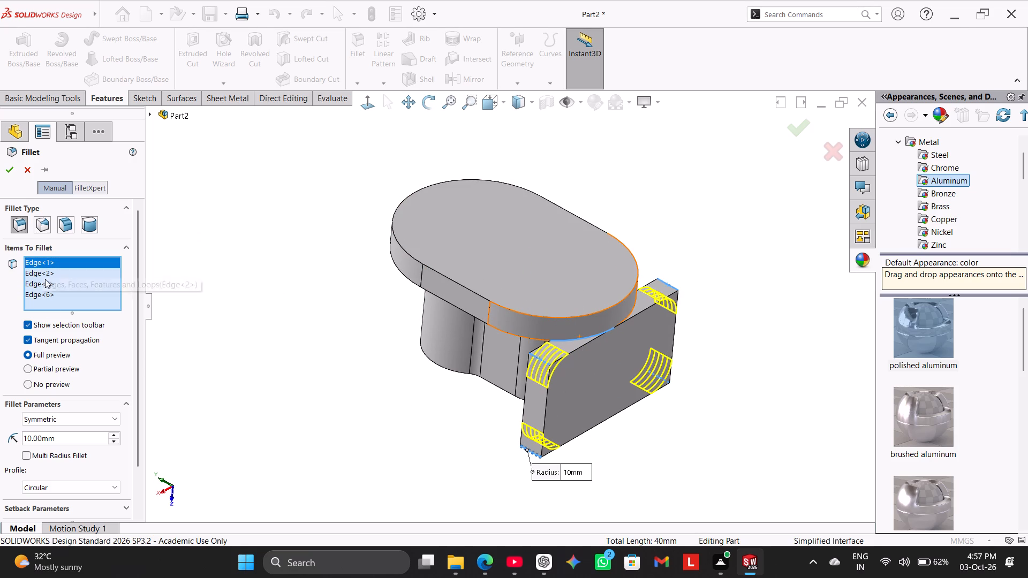
left_click(47, 278)
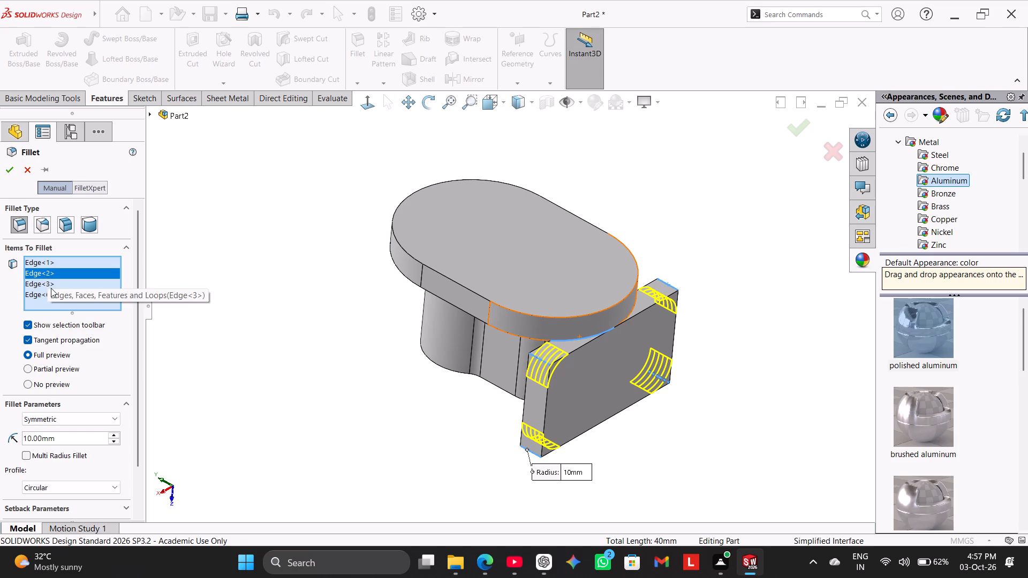
left_click(51, 288)
left_click(52, 293)
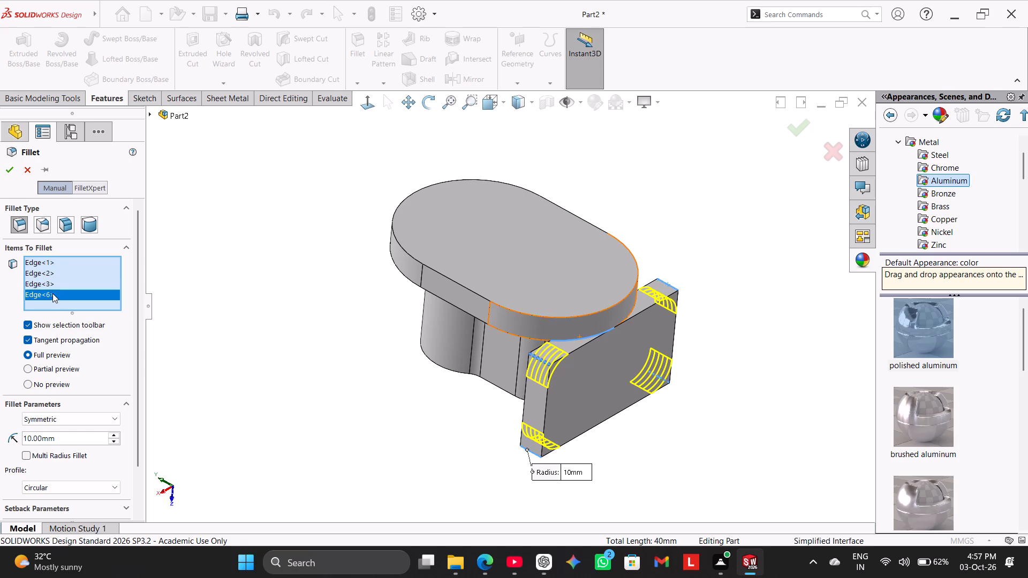
Set the base corner fillet's radius to 8 mm and apply the fillet.
double_click(85, 440)
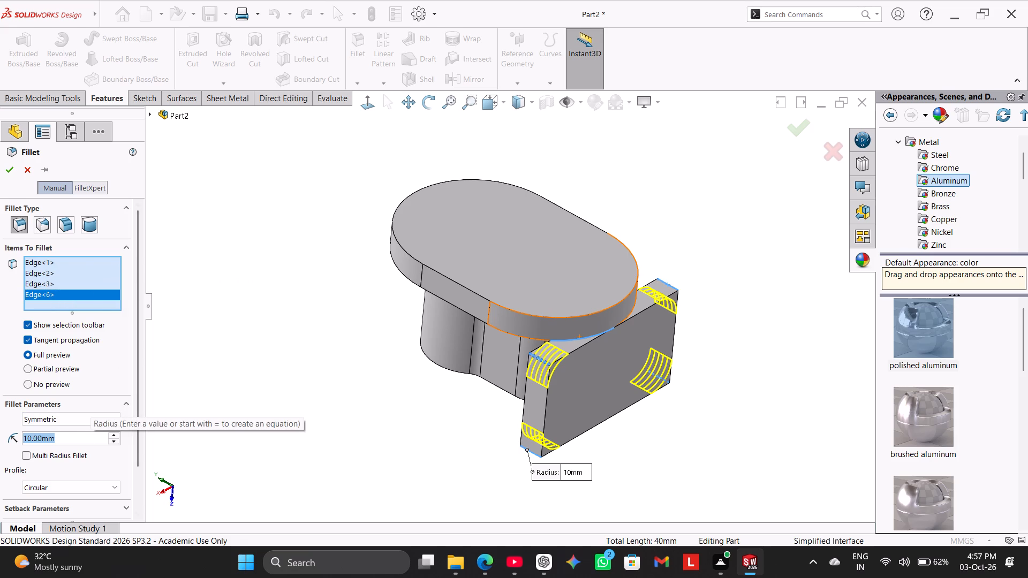
key("8")
key("Return")
key("period")
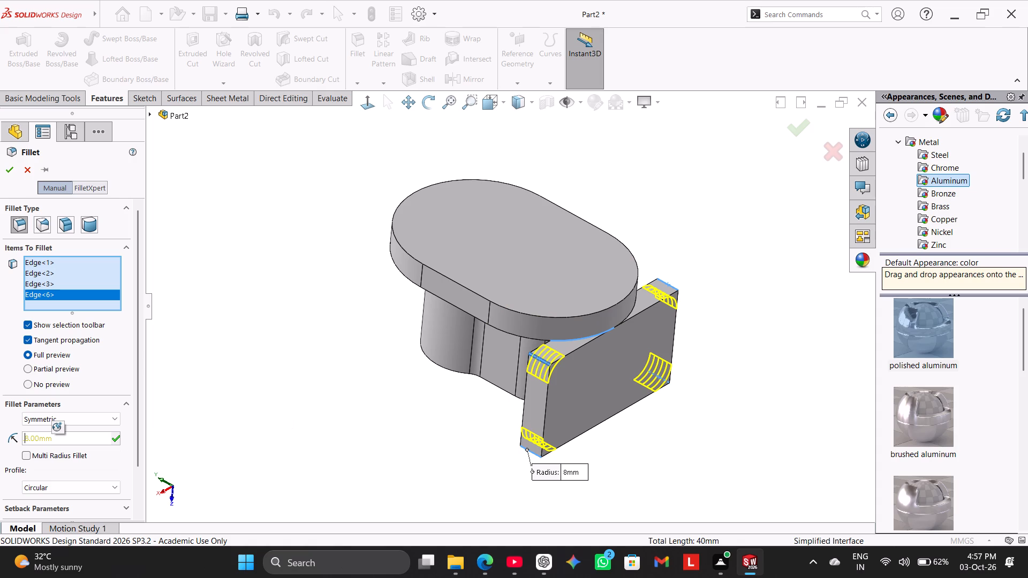
key("BackSpace")
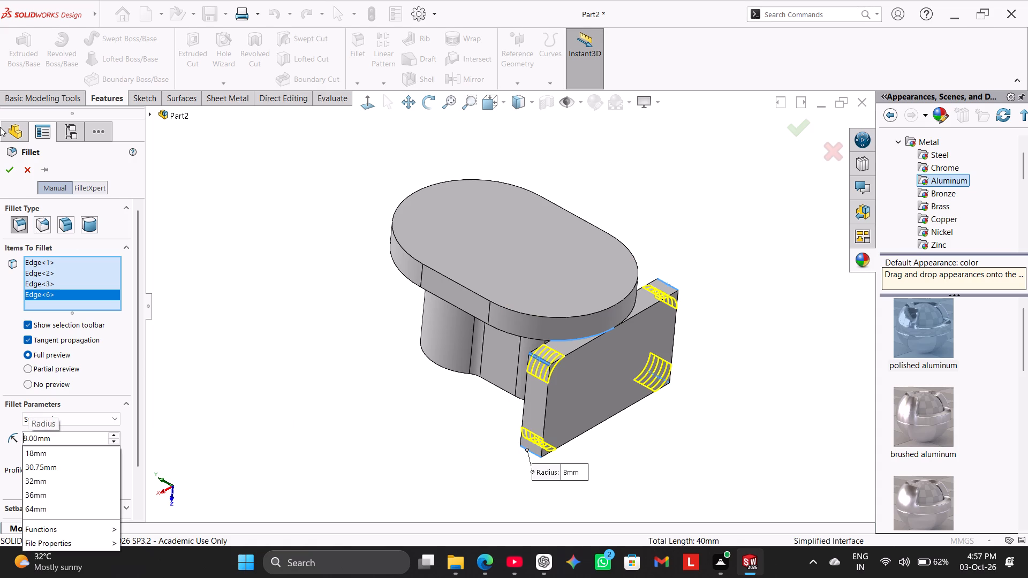
left_click(176, 223)
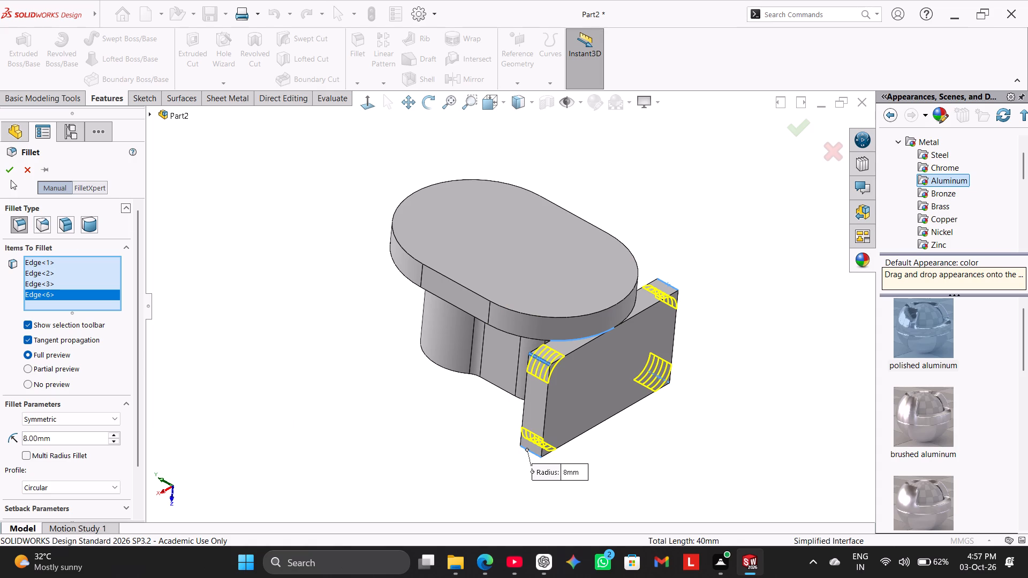
left_click(8, 176)
Open the profile sketch of the keyhole-shaped body's extrusion for editing.
right_click_drag(332, 264, 377, 222)
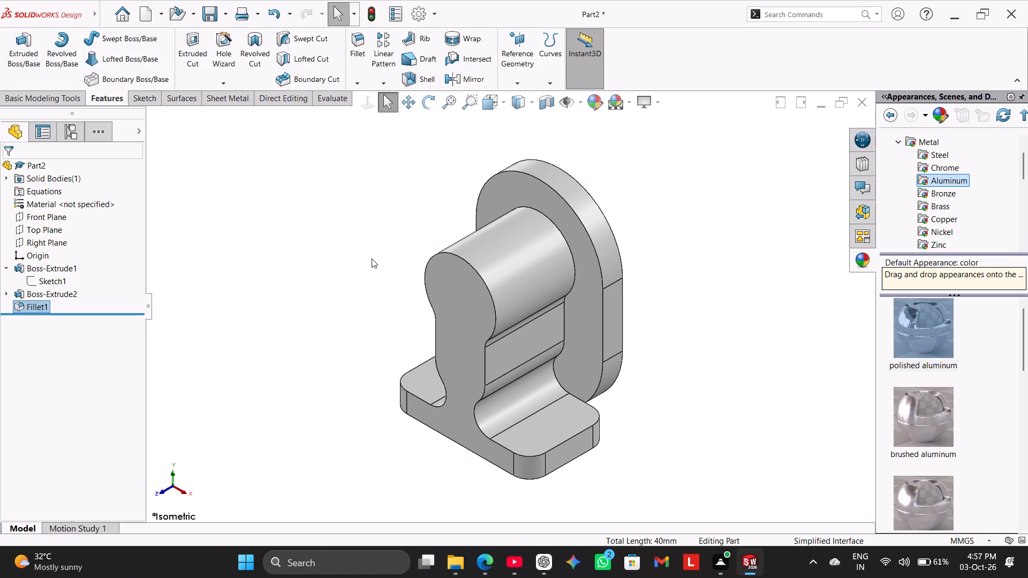
right_click(40, 282)
left_click(55, 254)
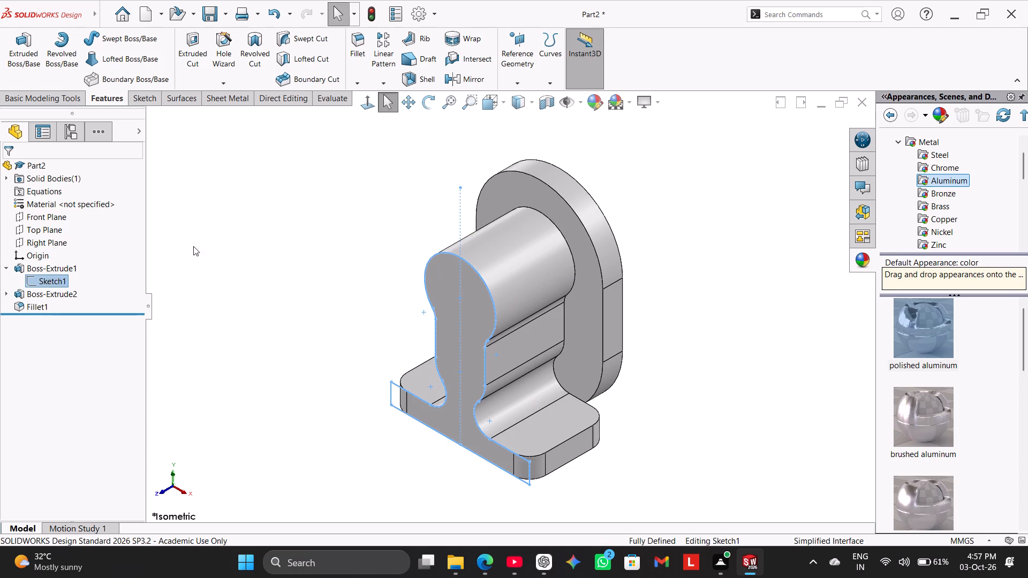
left_click(364, 250)
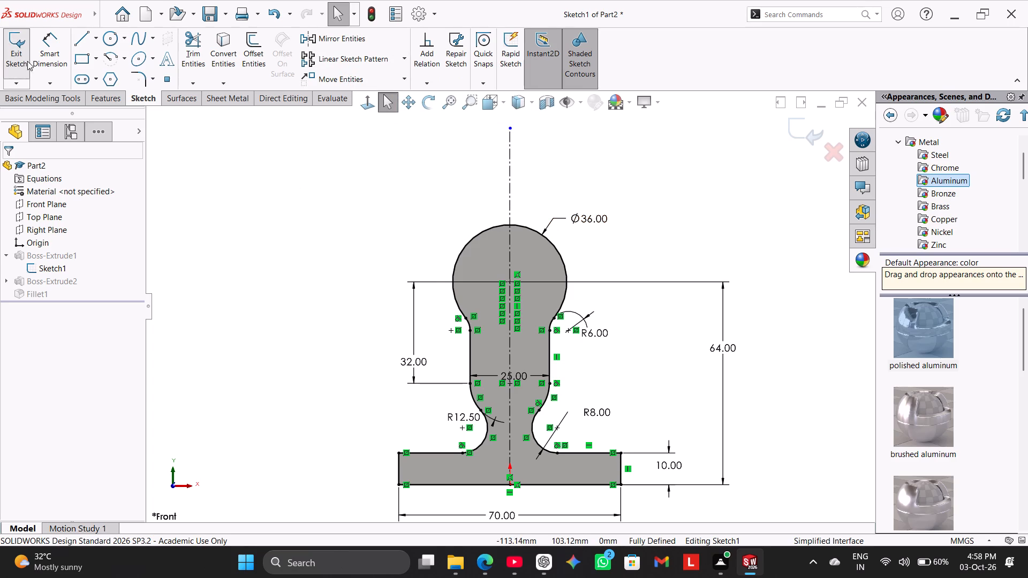
Sketch an 8 mm diameter circle centred where the vertical centerline meets the top of the 36 mm head arc.
left_click(109, 37)
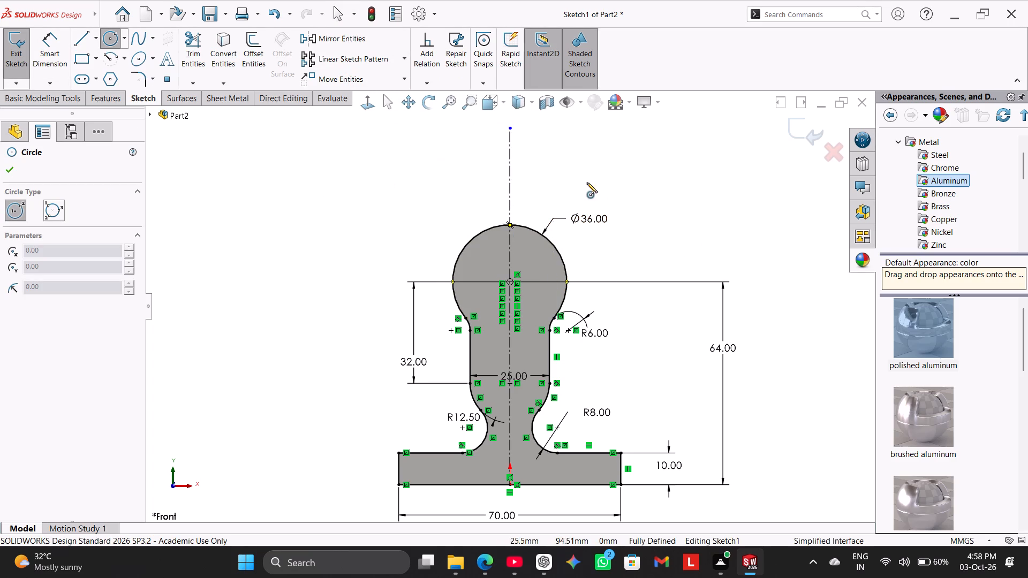
scroll(545, 203, "down", 4)
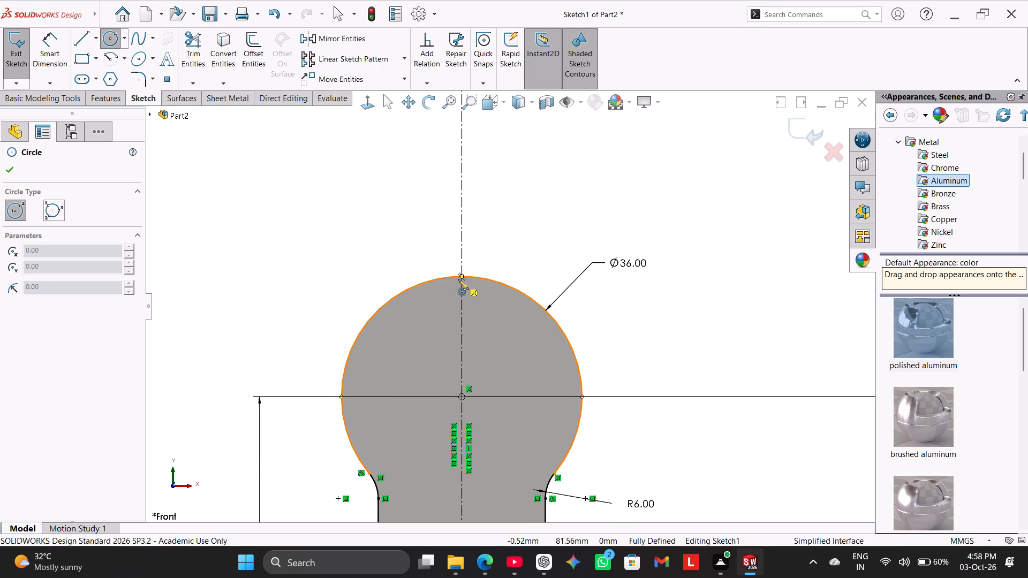
left_click(463, 275)
left_click(499, 229)
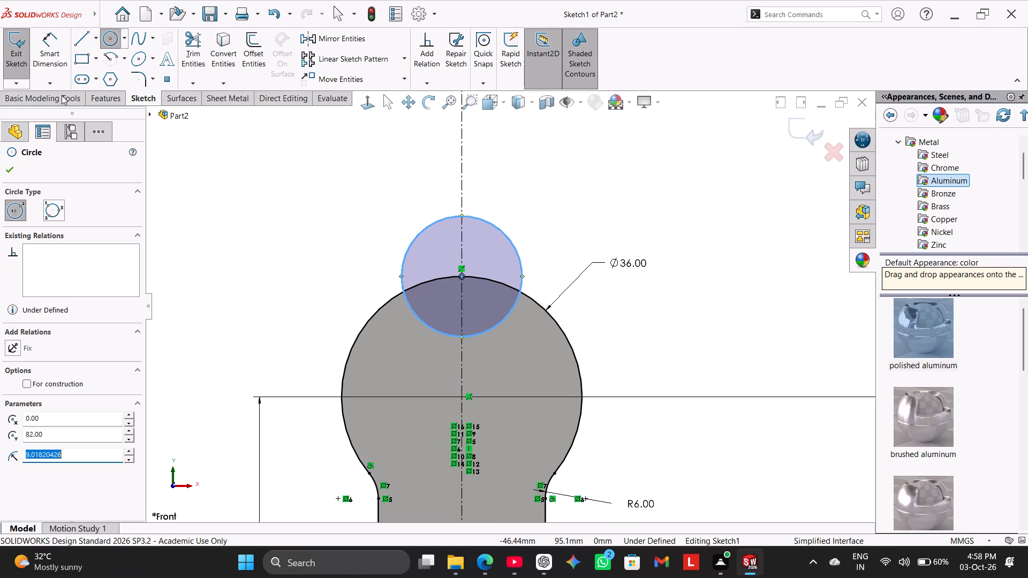
left_click(55, 62)
left_click(494, 223)
left_click(543, 179)
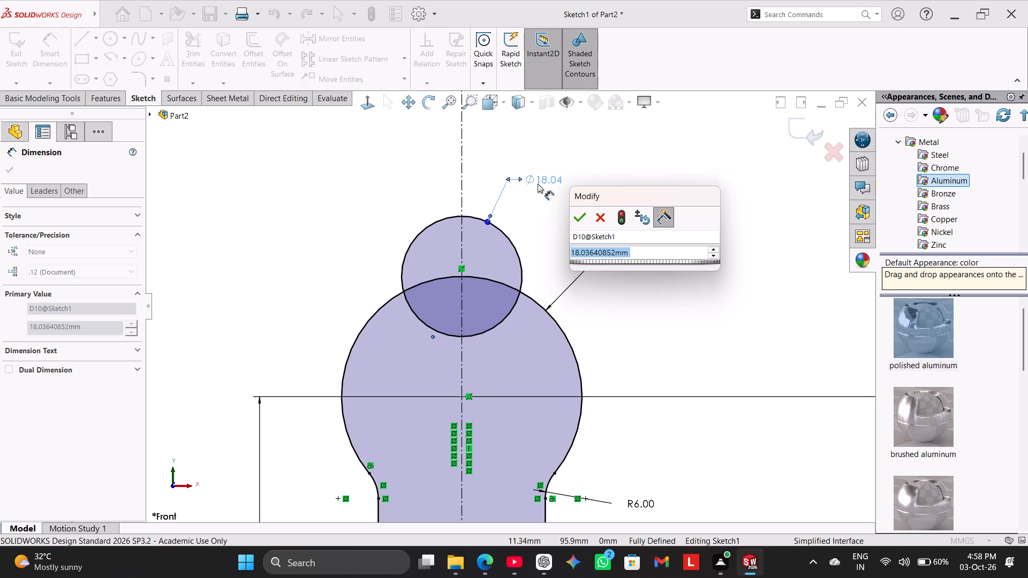
key("8")
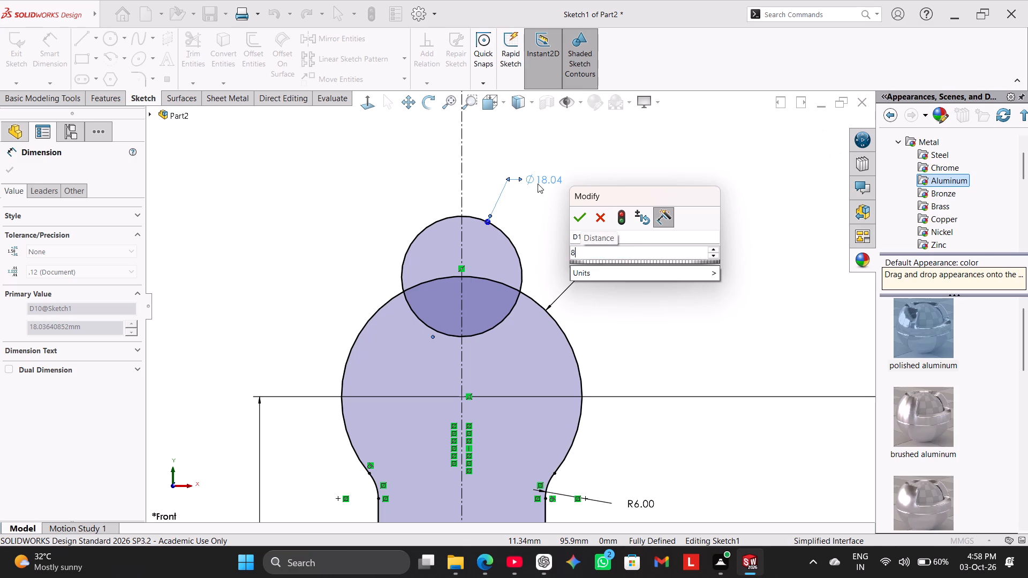
key("Return")
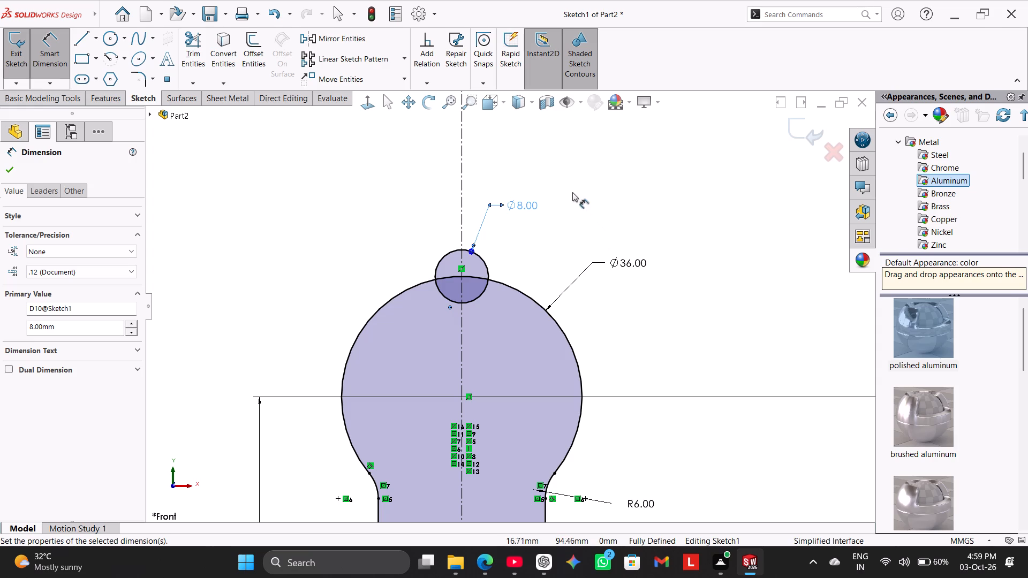
right_click(572, 192)
left_click(619, 224)
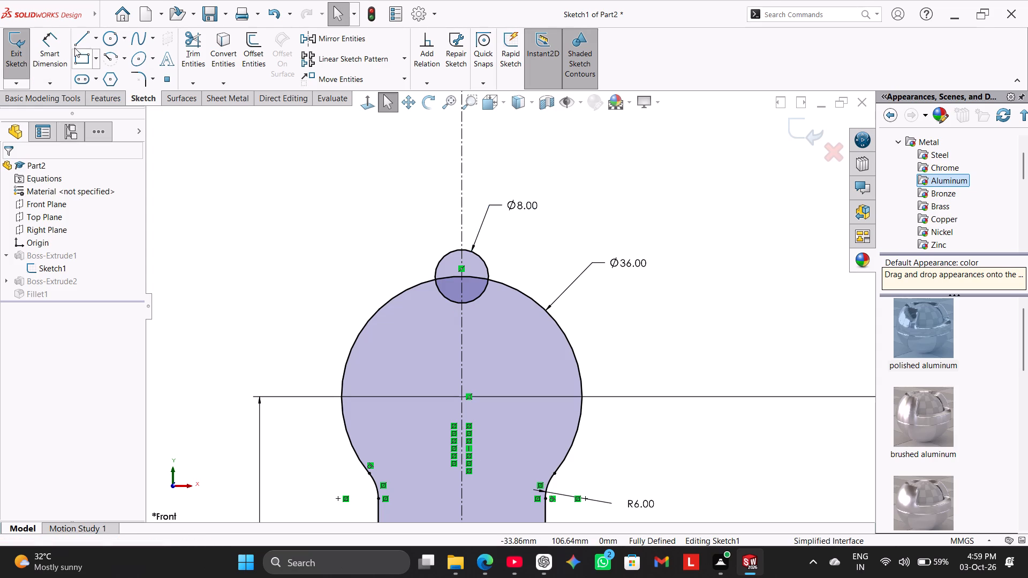
Draw a line on the right of the centerline, tangent to both the 8 mm circle and the 36 mm arc.
left_click(74, 43)
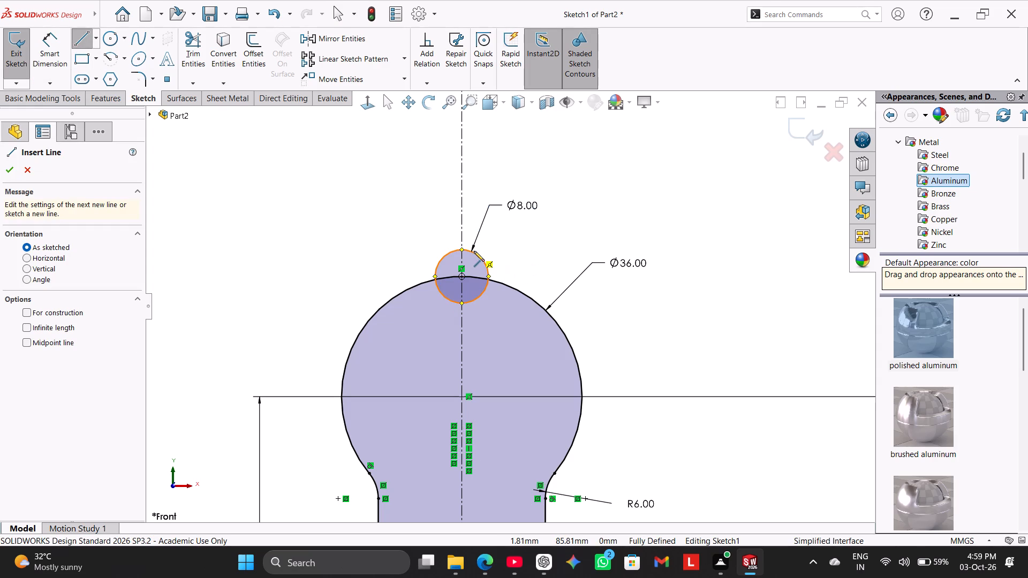
left_click(474, 251)
left_click(527, 295)
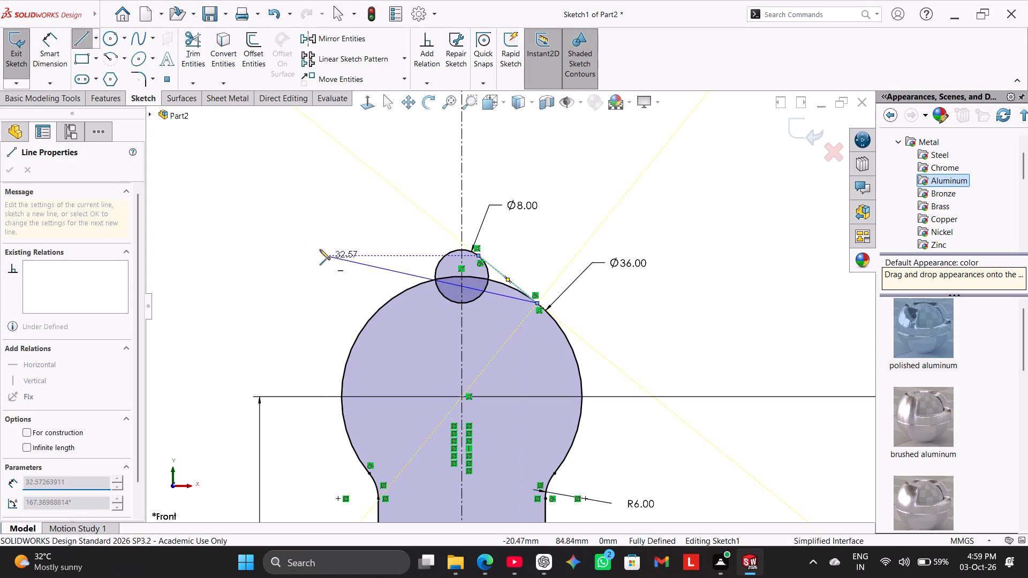
right_click(309, 232)
left_click(334, 239)
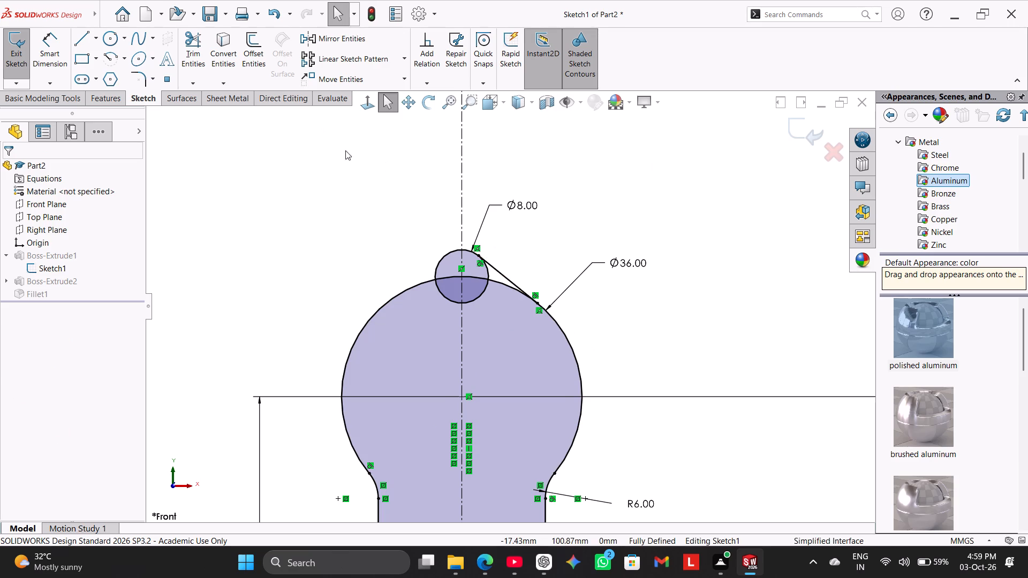
Mirror the tangent line about the vertical centerline.
left_click(343, 43)
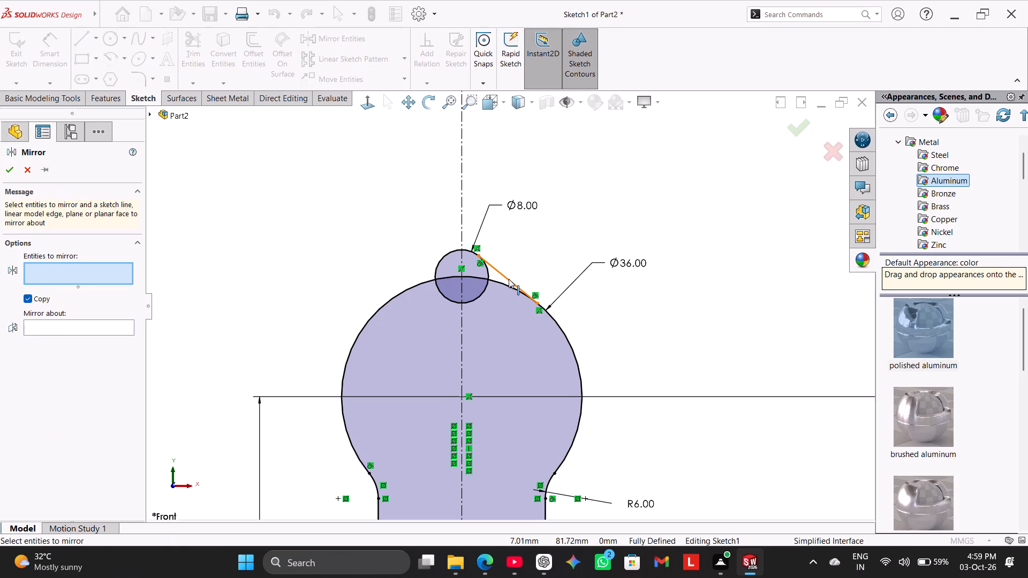
left_click(509, 279)
left_click(331, 227)
right_click(331, 227)
left_click(460, 210)
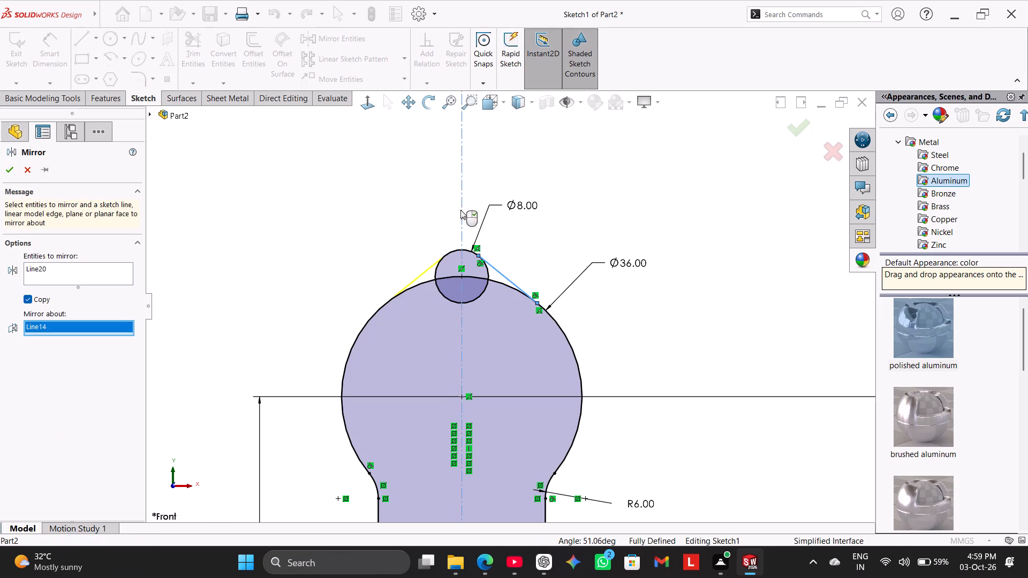
right_click(432, 210)
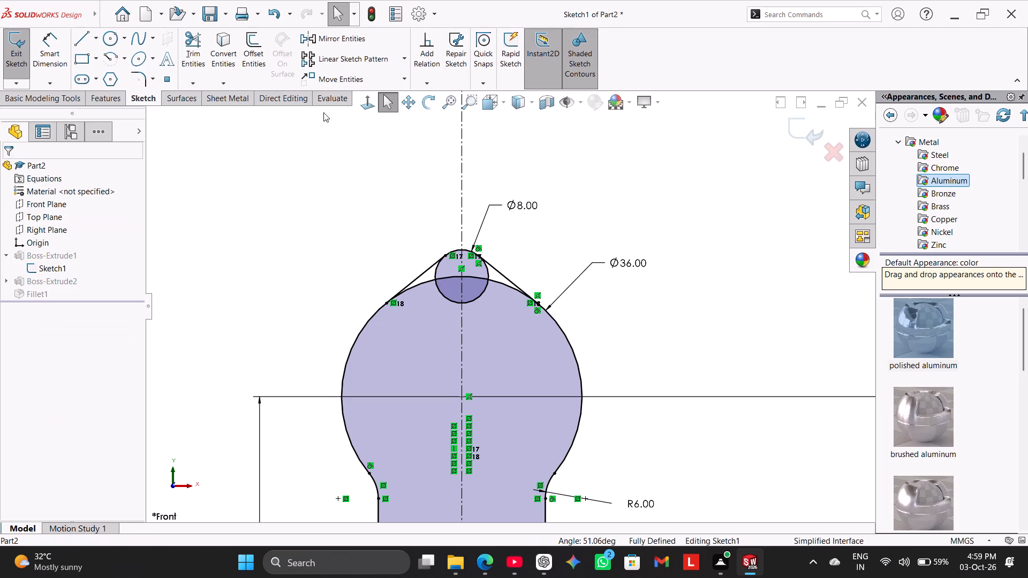
Trim away the 8 mm circle below the two tangent lines, keeping only its top arc between them.
left_click(187, 55)
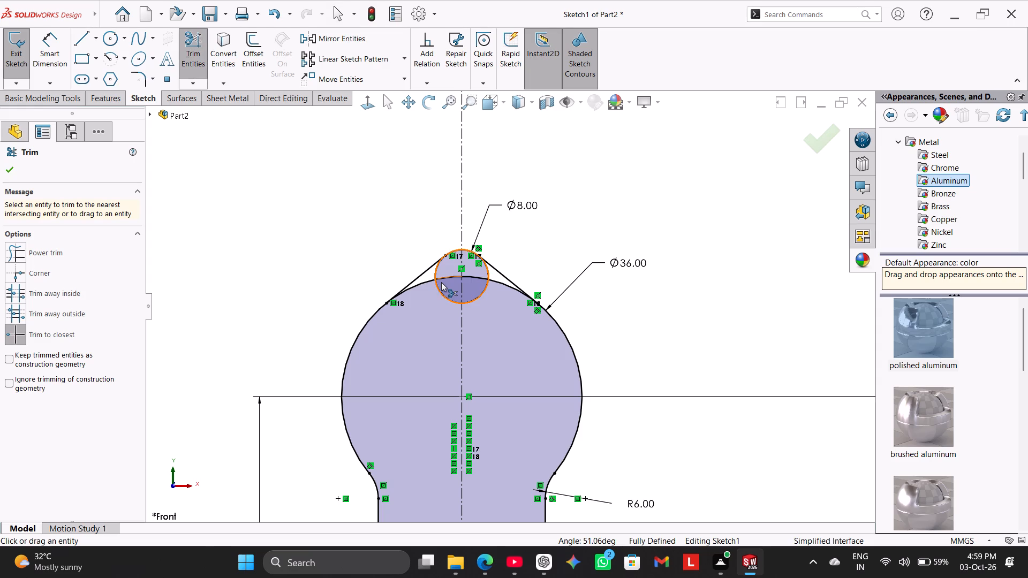
left_click(445, 294)
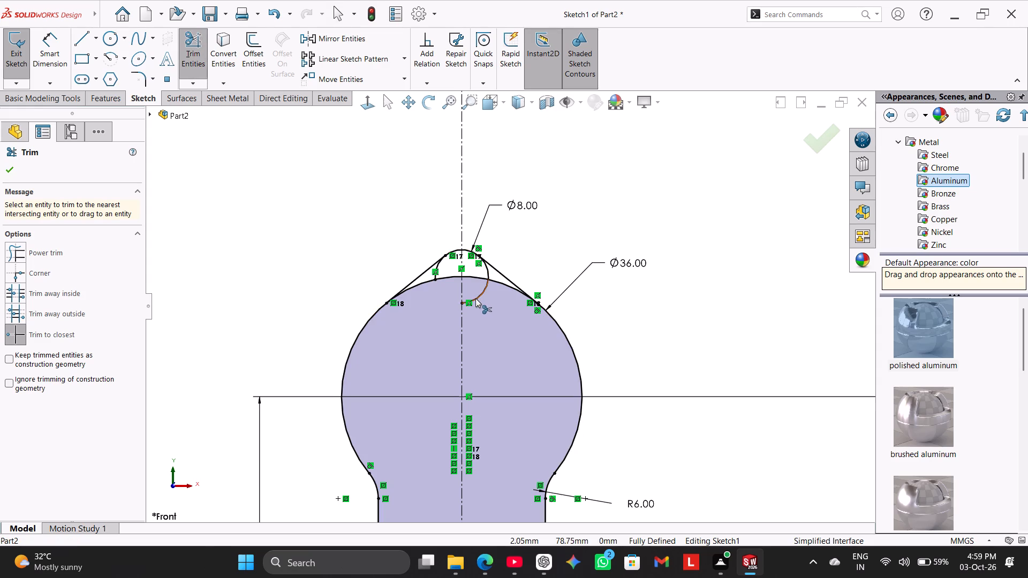
left_click(475, 298)
scroll(493, 257, "down", 5)
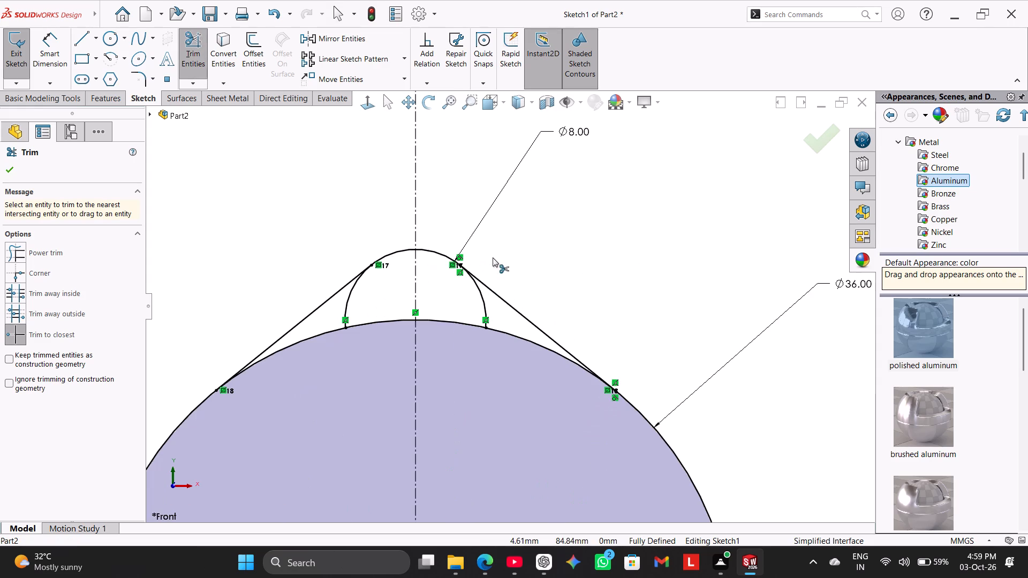
left_click(482, 292)
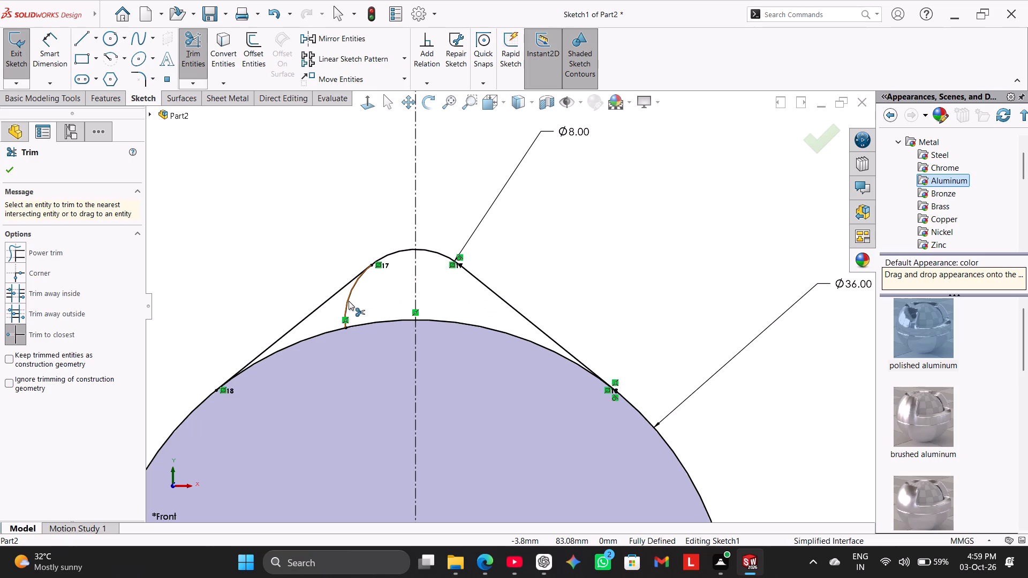
left_click(349, 301)
Trim the 36 mm arc between the two tangent lines, keeping the trimmed pieces as construction geometry, and exit the sketch.
scroll(413, 303, "up", 4)
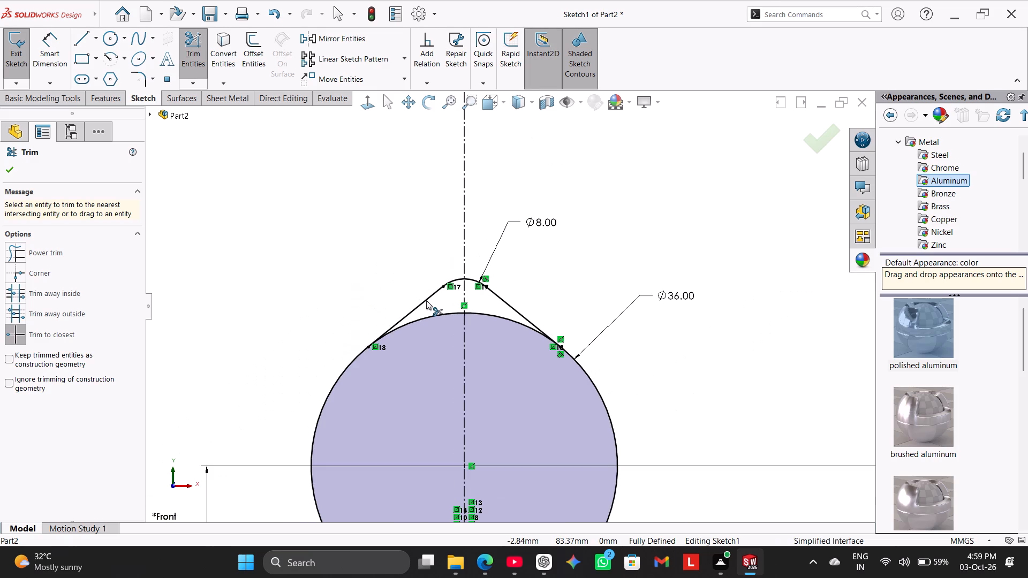
scroll(426, 300, "up", 1)
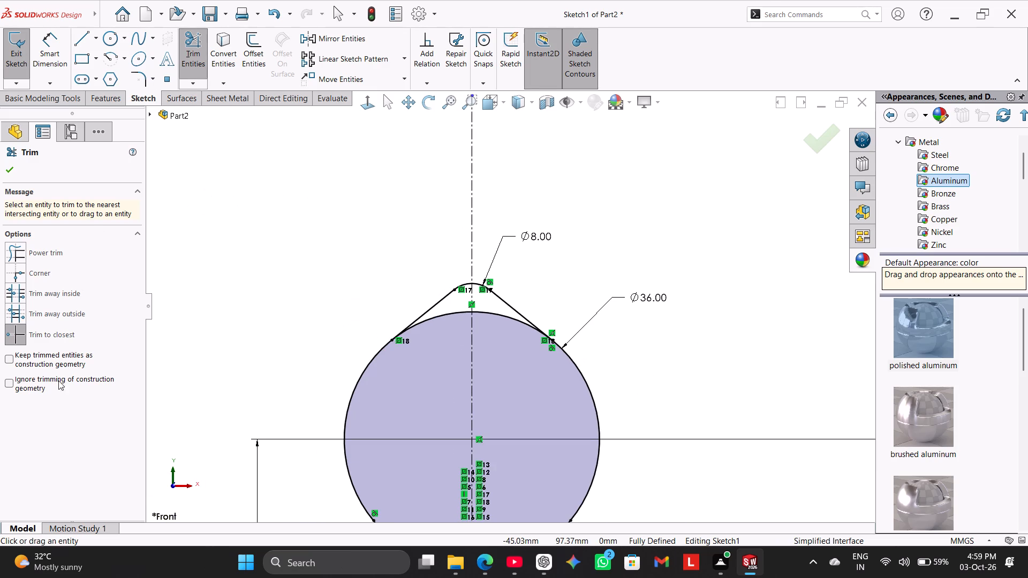
left_click(57, 367)
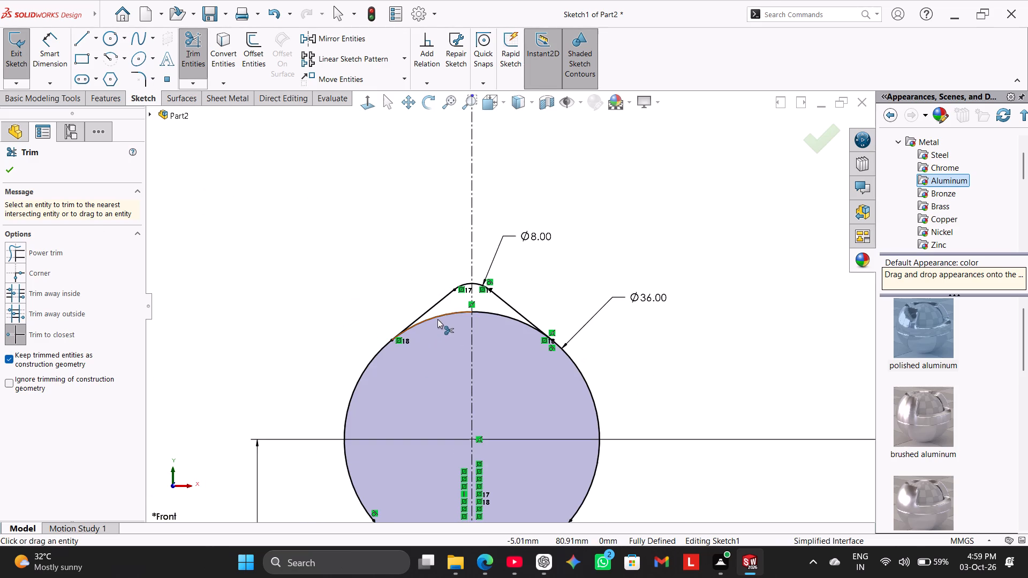
left_click(437, 319)
left_click(554, 288)
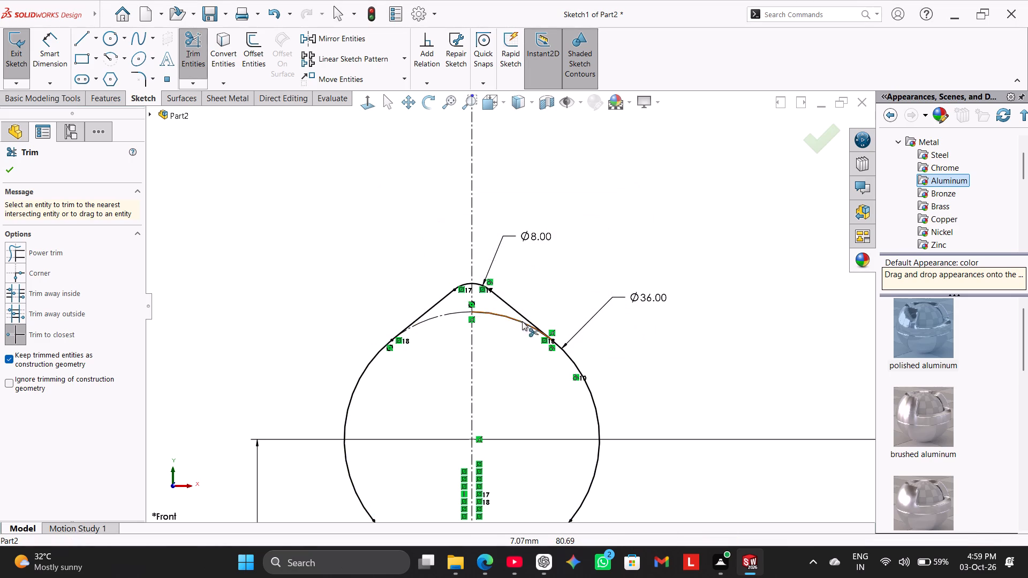
left_click(514, 321)
left_click(9, 359)
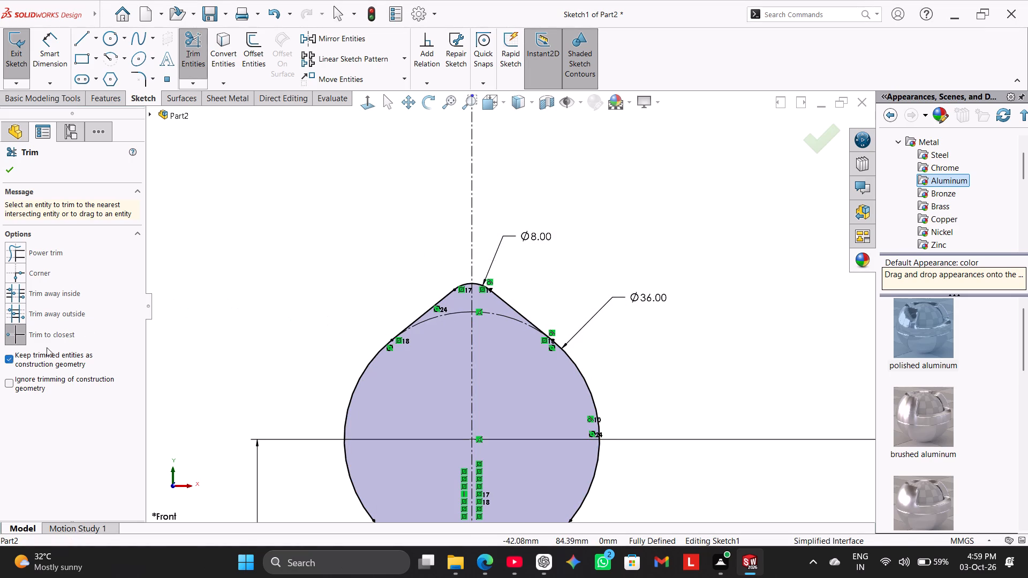
left_click(195, 60)
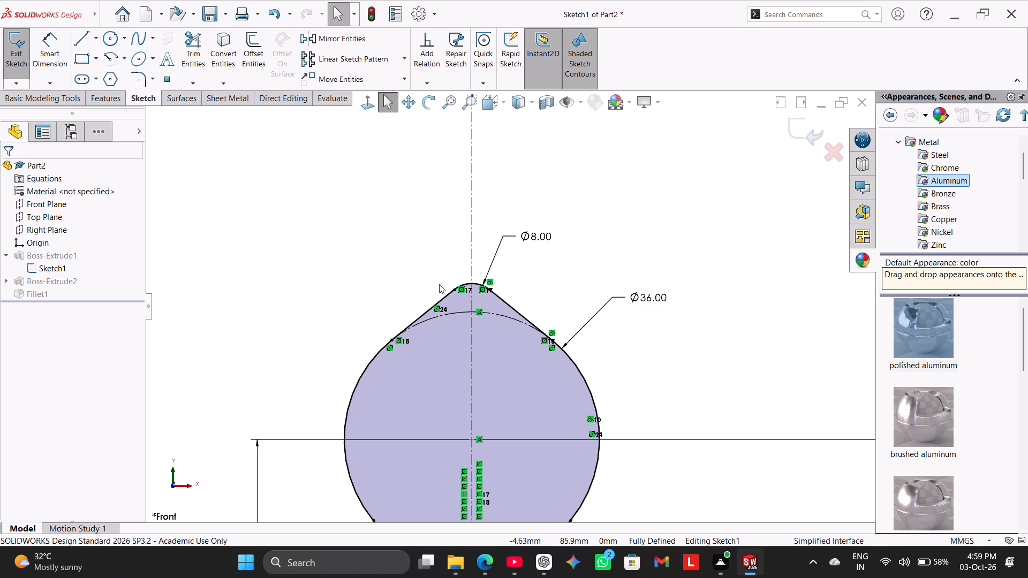
scroll(488, 309, "down", 1)
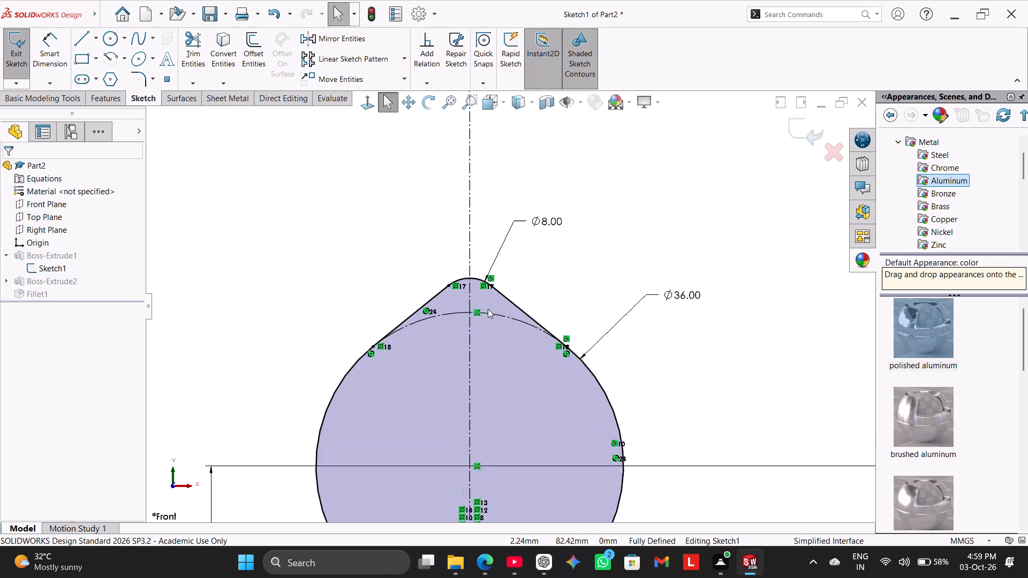
scroll(488, 309, "down", 2)
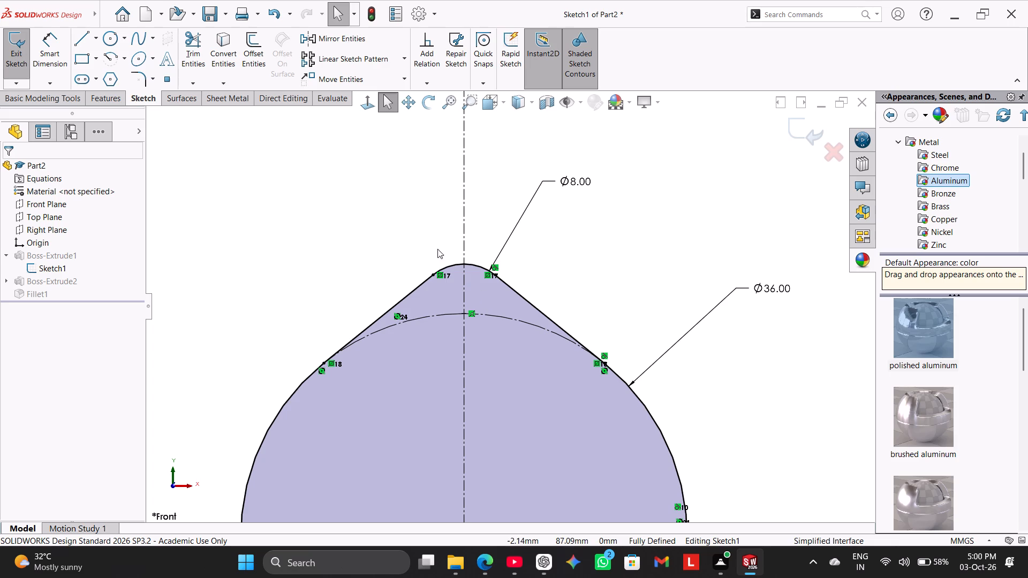
left_click(7, 63)
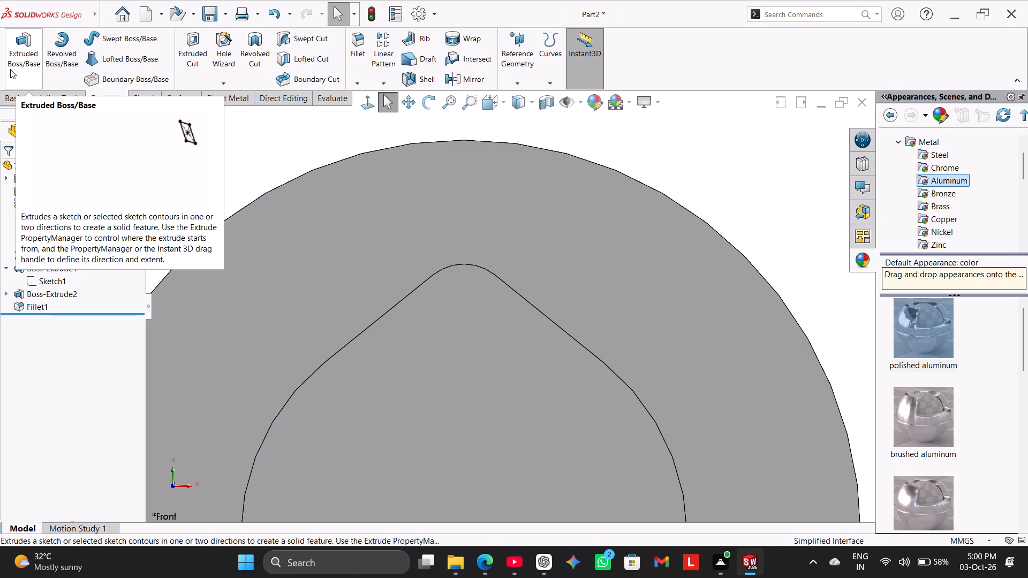
left_click(236, 191)
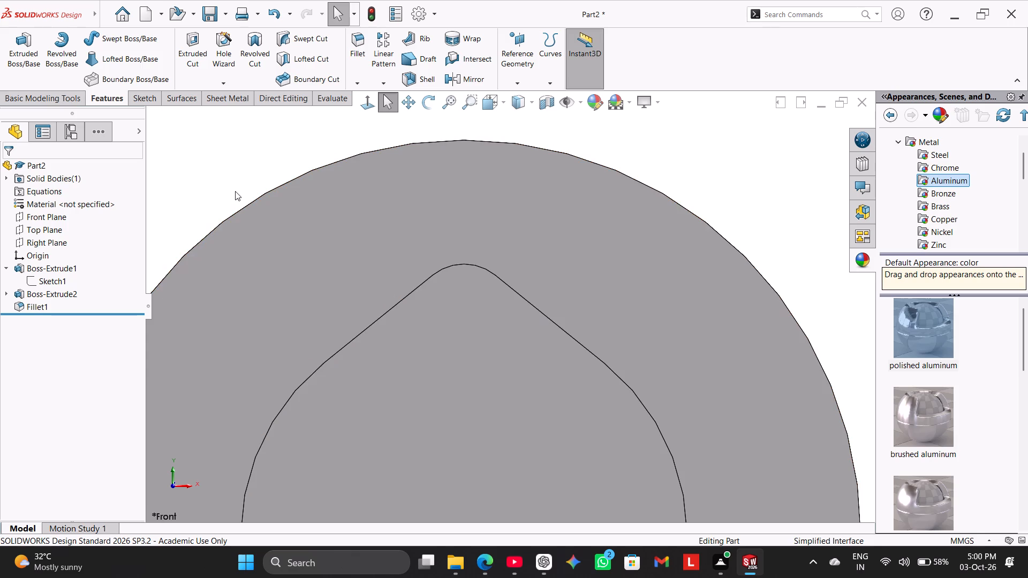
Examine the body's tapered tip and the rear plate from several angles.
scroll(280, 210, "up", 8)
middle_click_drag(309, 291, 297, 310)
middle_click_drag(297, 312, 296, 342)
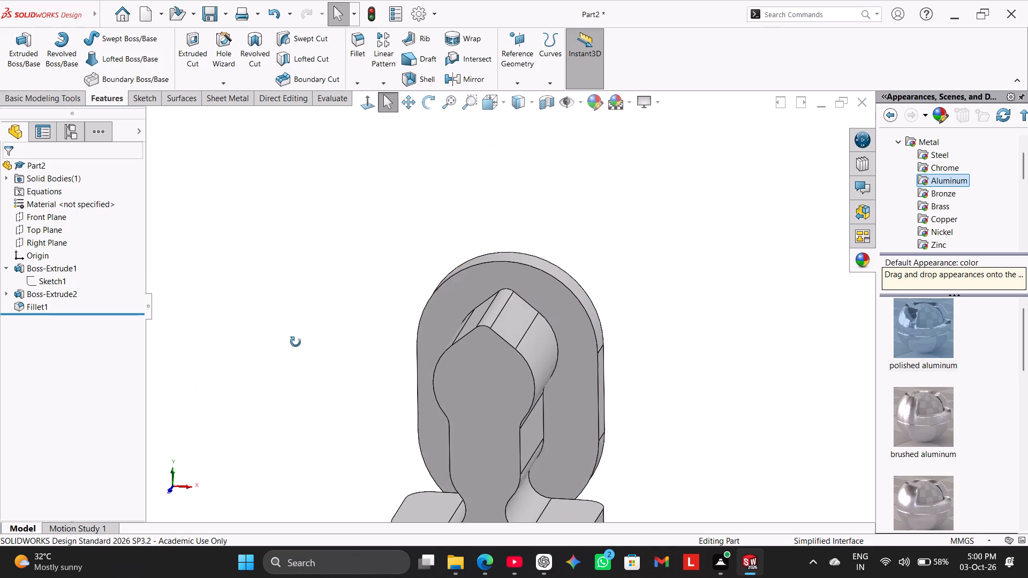
middle_click_drag(296, 342, 296, 343)
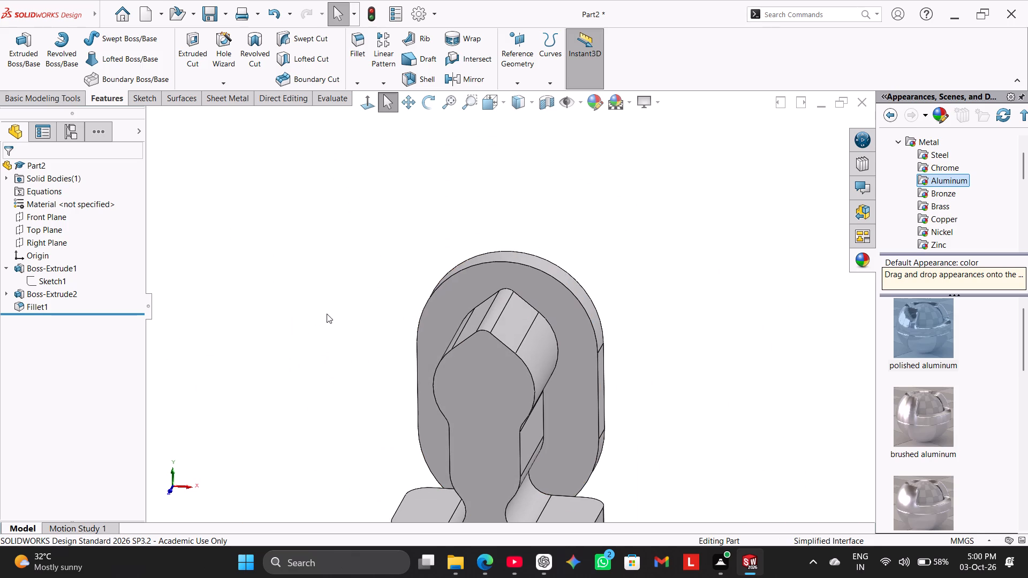
middle_click_drag(337, 317, 360, 297)
middle_click_drag(345, 363, 329, 313)
scroll(344, 356, "up", 1)
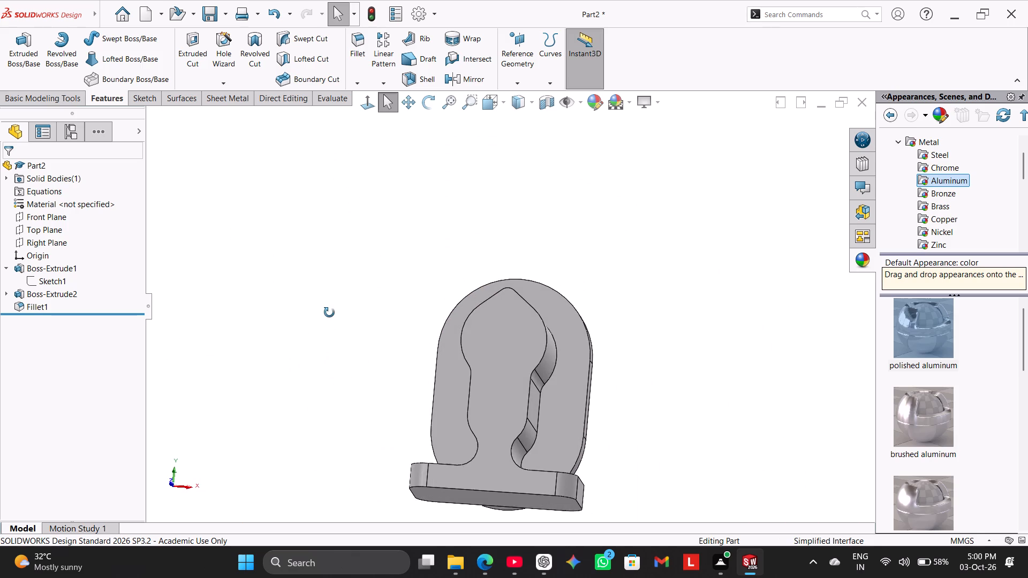
middle_click_drag(329, 313, 336, 323)
Edit the body's profile sketch, set the tip arc's diameter to 16 mm, and exit the sketch.
right_click(39, 278)
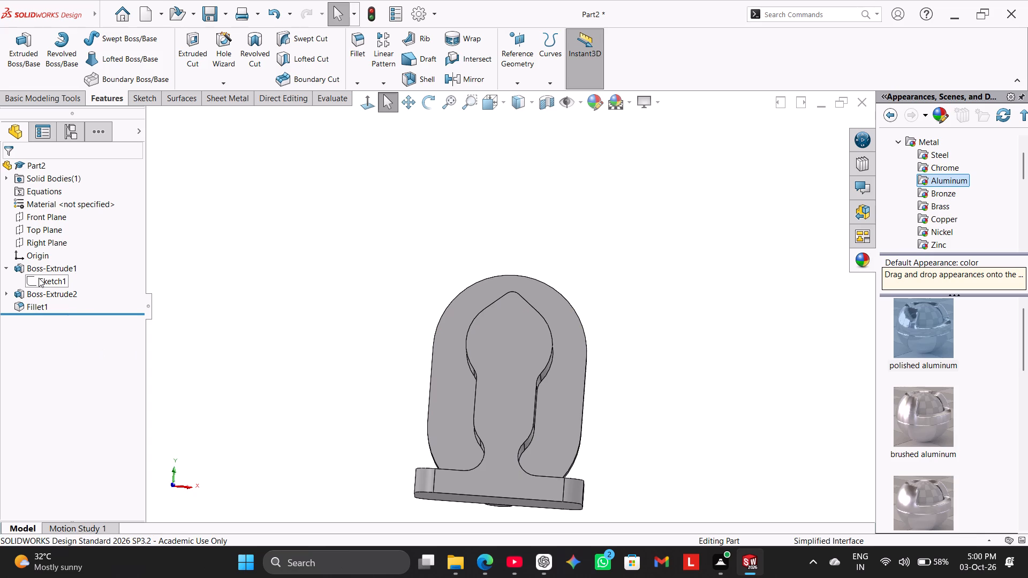
left_click(51, 250)
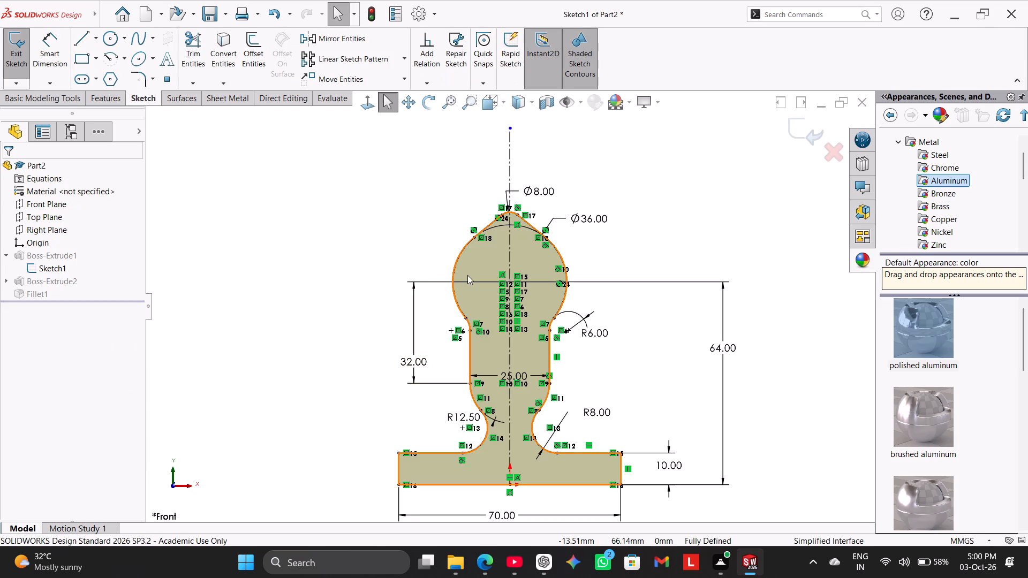
scroll(558, 168, "down", 3)
double_click(523, 233)
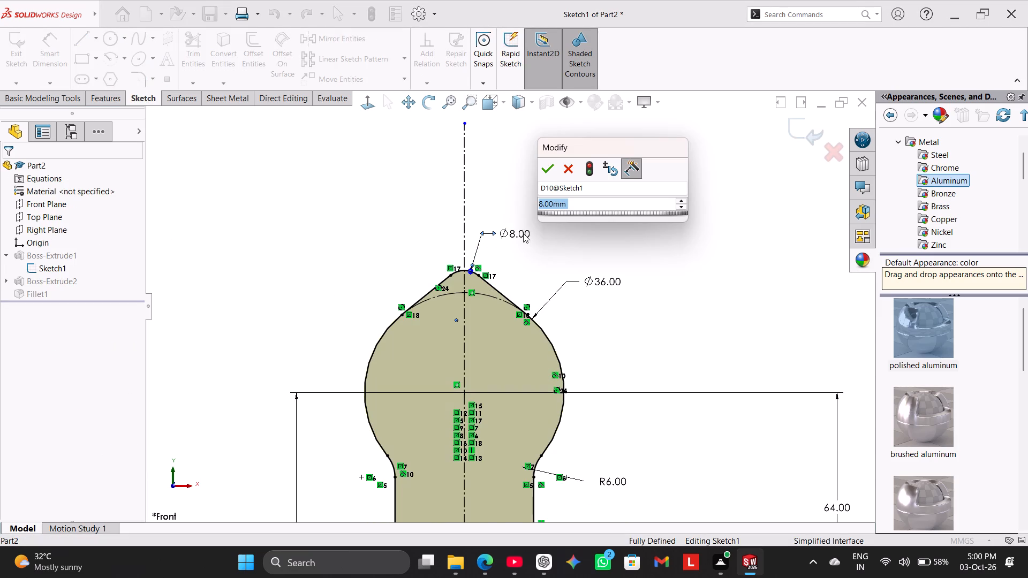
type("16")
key("Return")
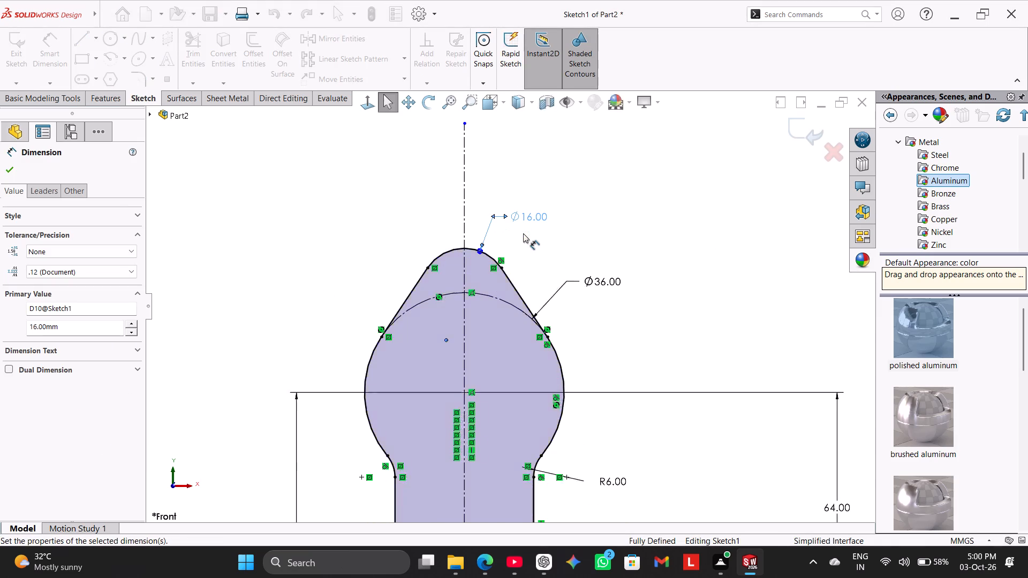
right_click(319, 208)
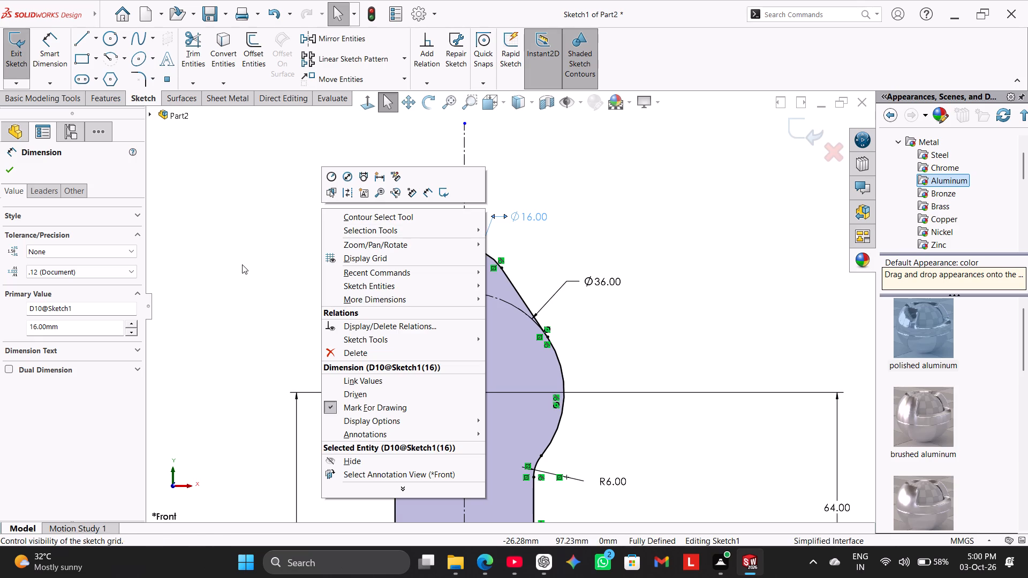
left_click(242, 264)
double_click(16, 63)
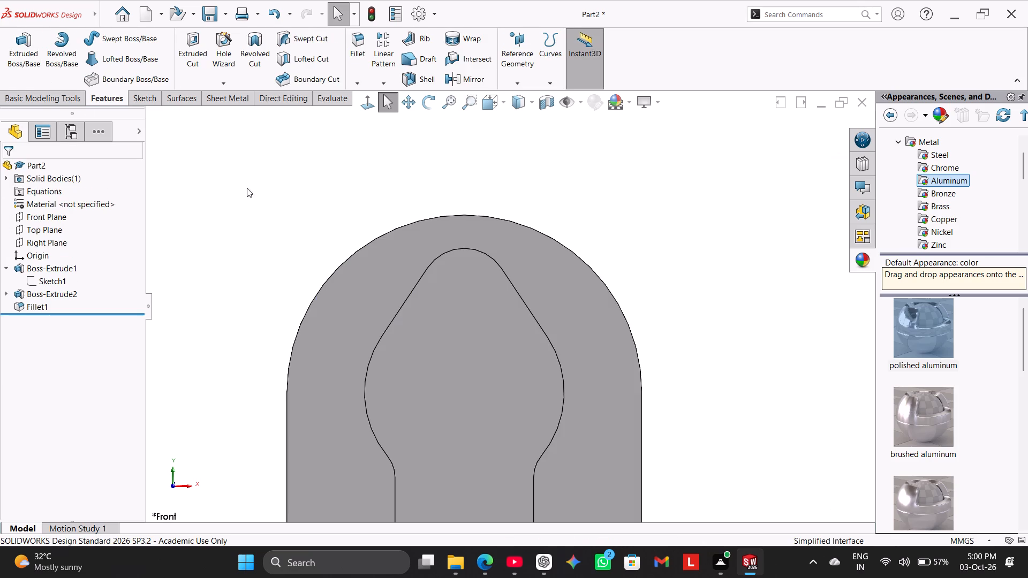
Examine the reshaped tip from several angles and show the whole part in isometric view.
middle_click_drag(304, 246, 281, 333)
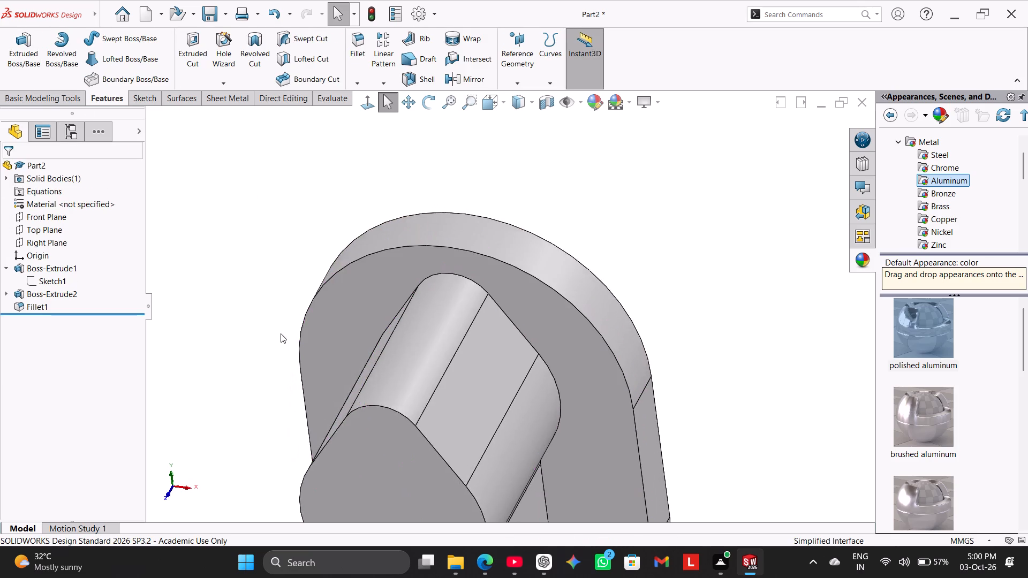
scroll(281, 333, "down", 1)
scroll(278, 332, "up", 3)
middle_click_drag(288, 326, 309, 313)
right_click_drag(243, 320, 416, 153)
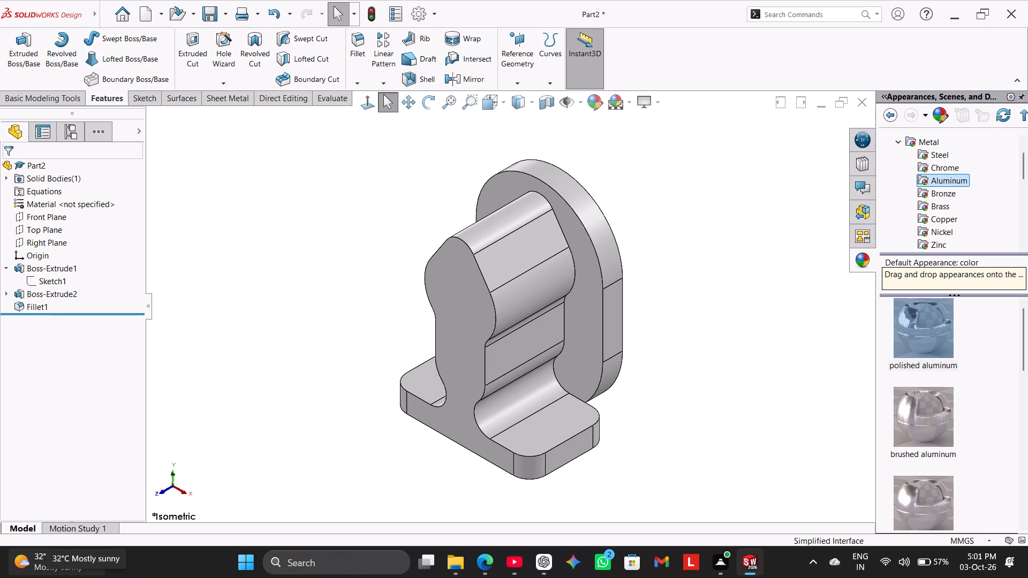
left_click_drag(100, 577, 158, 577)
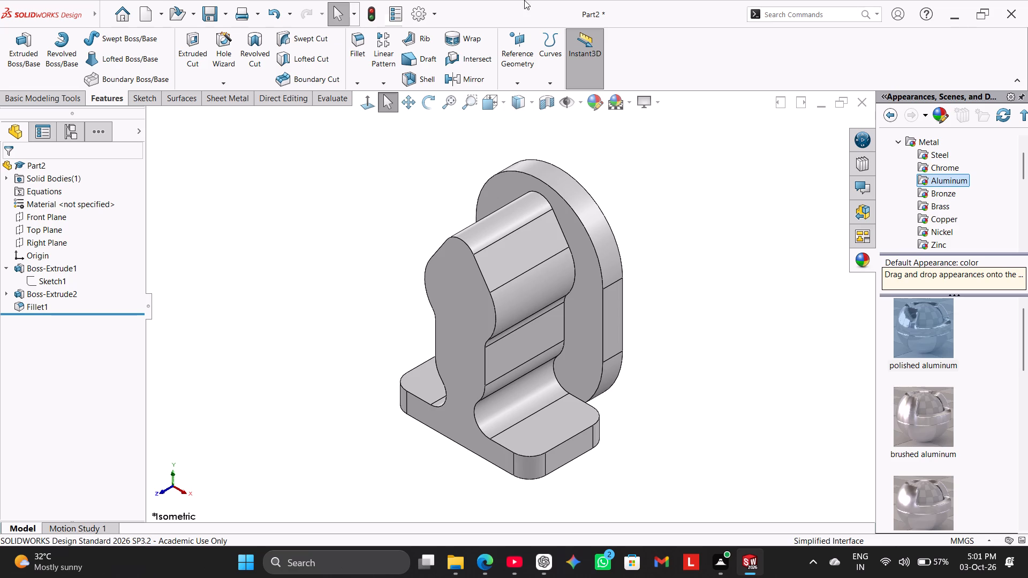
Start a new sketch on the front face of the body.
right_click(467, 261)
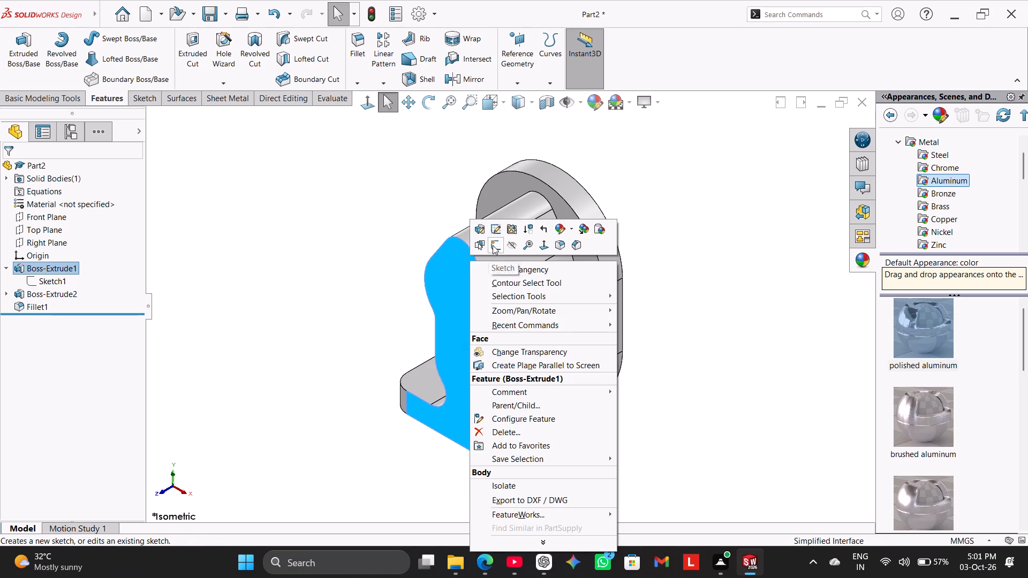
left_click(493, 245)
left_click(365, 230)
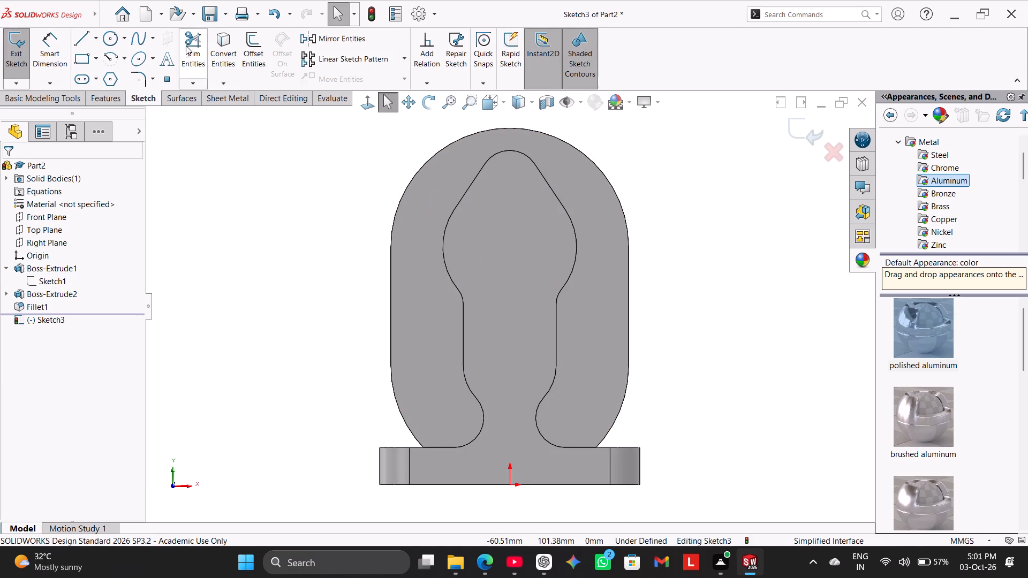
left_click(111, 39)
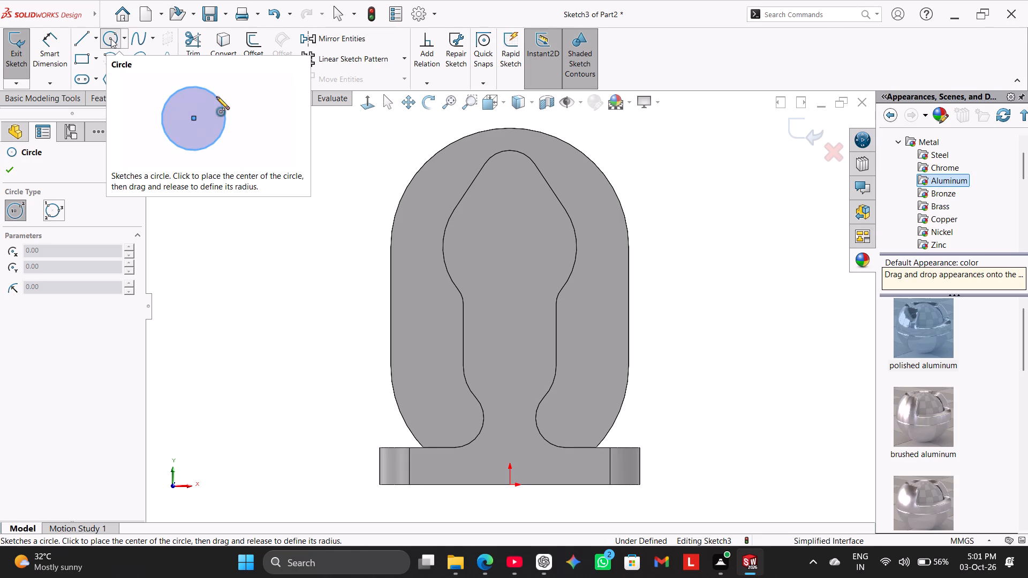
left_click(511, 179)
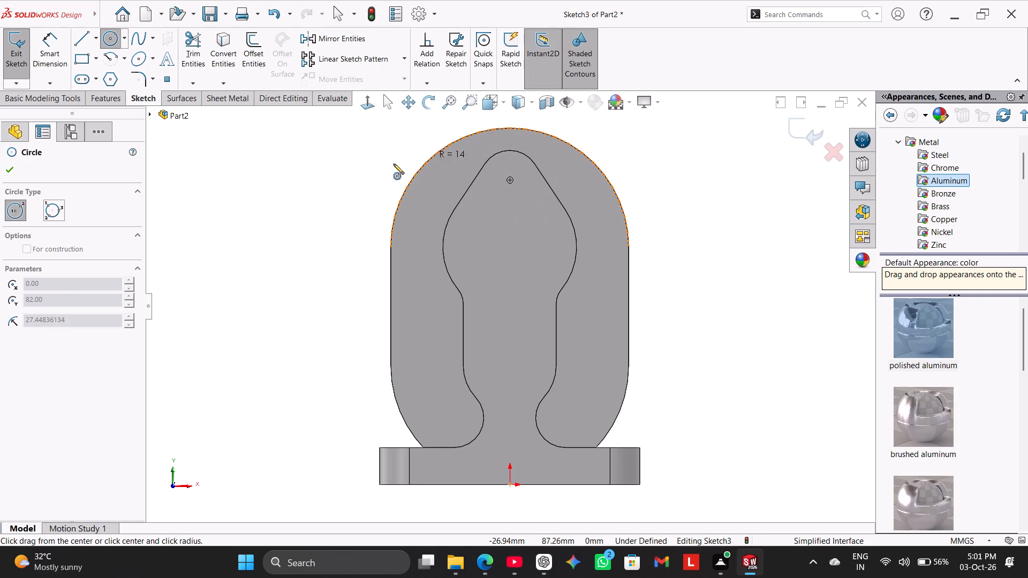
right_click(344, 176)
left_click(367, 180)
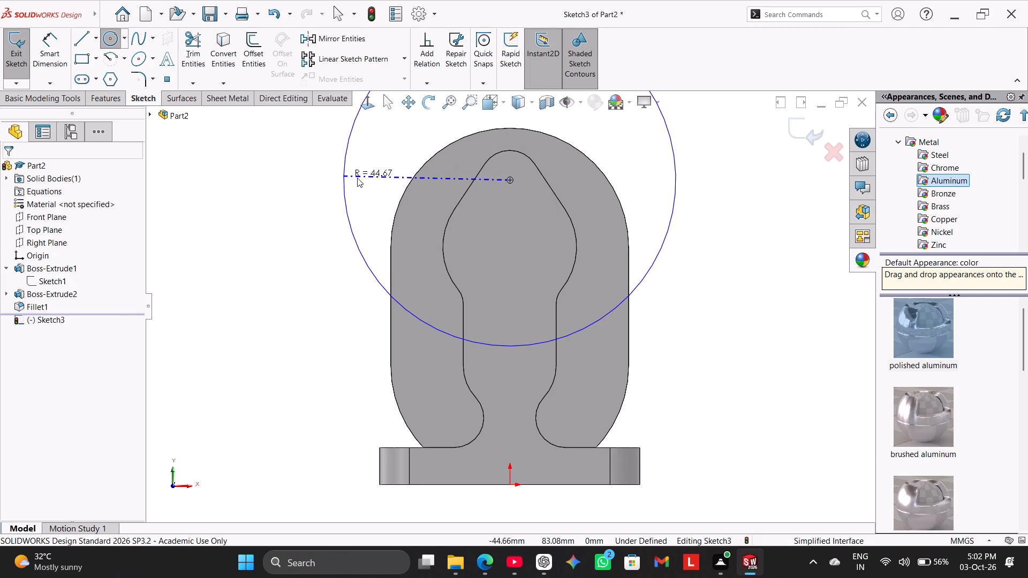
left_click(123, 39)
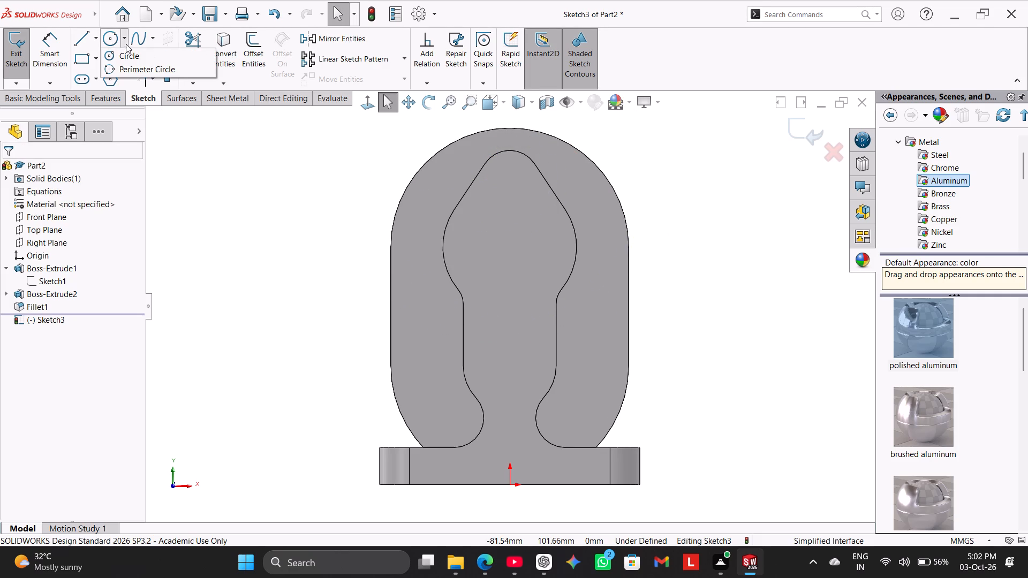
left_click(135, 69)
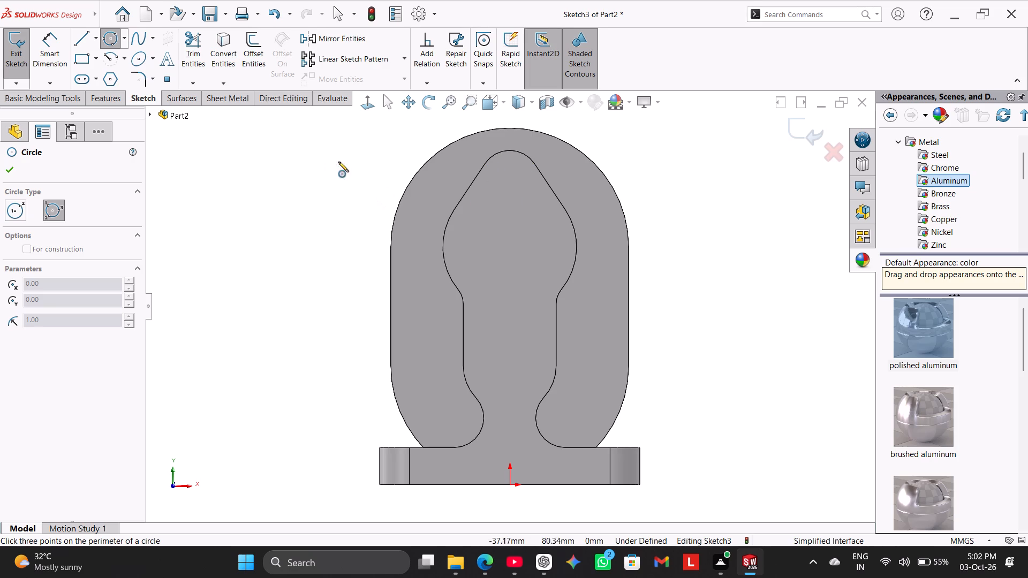
Sketch a circle of about 8.3 mm radius, centred about 93 mm directly above the origin, overlapping the body's tip.
left_click(127, 44)
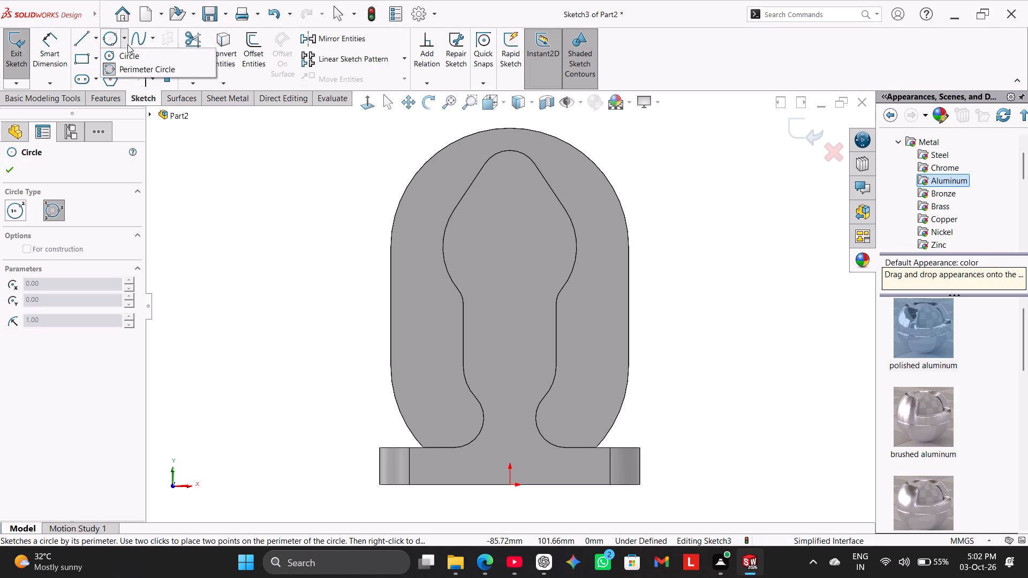
left_click(128, 50)
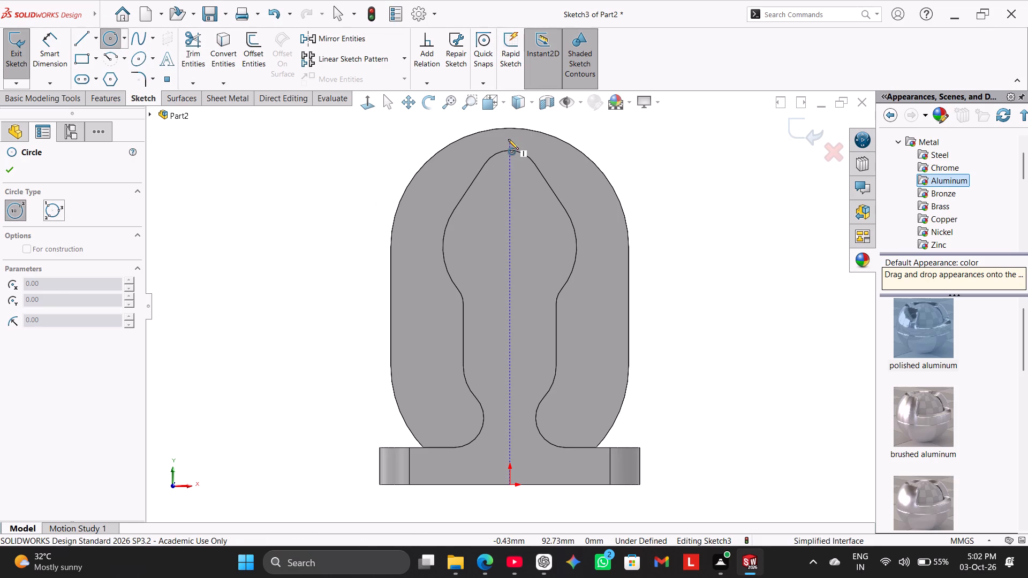
left_click(508, 139)
left_click(528, 164)
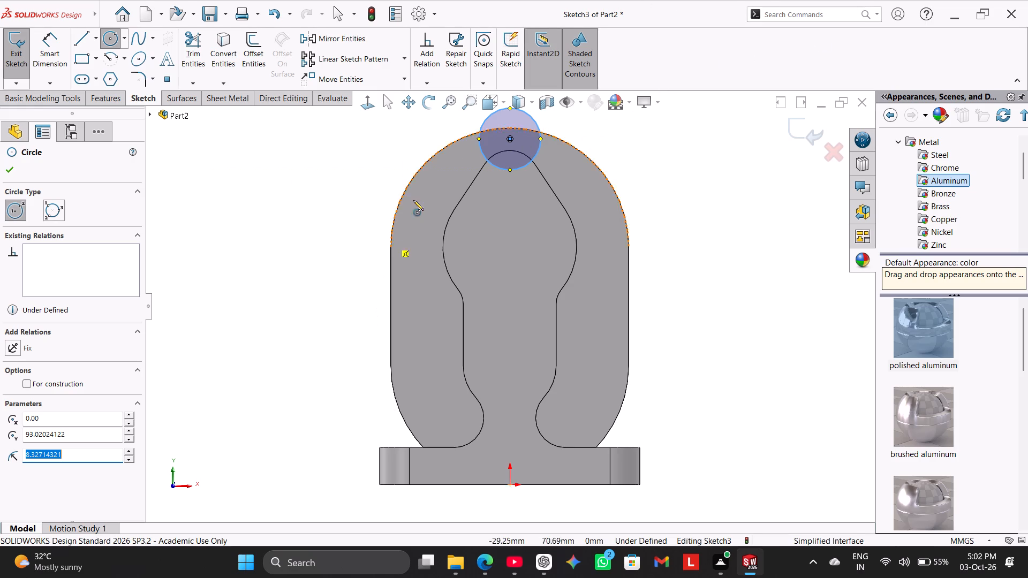
right_click(277, 168)
left_click(298, 173)
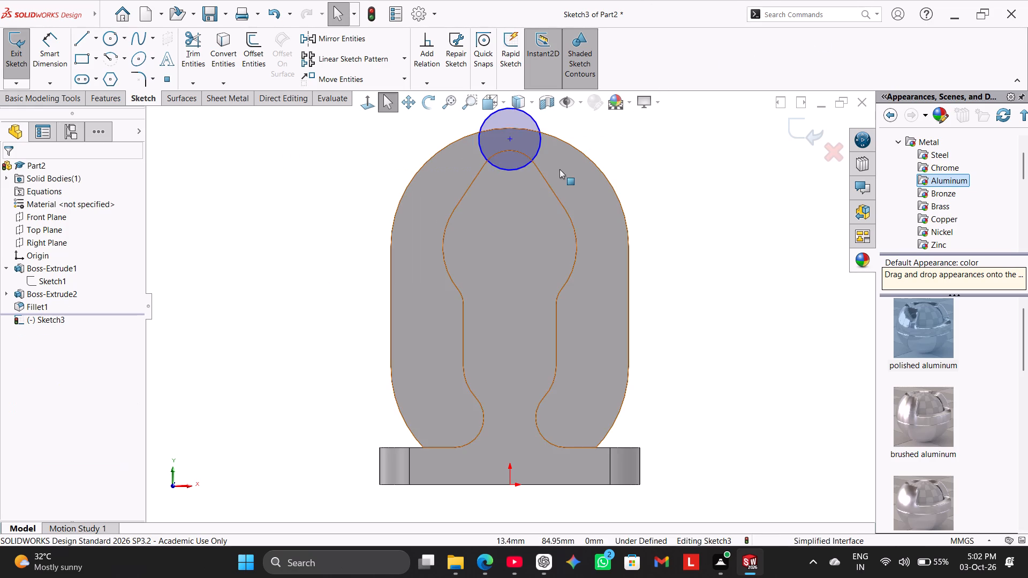
scroll(525, 171, "down", 3)
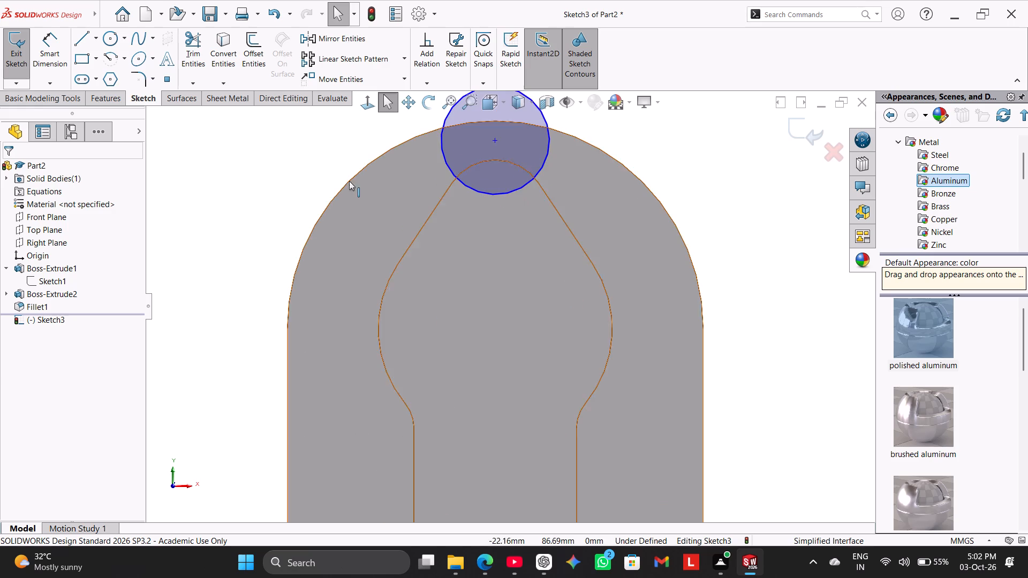
scroll(282, 165, "up", 2)
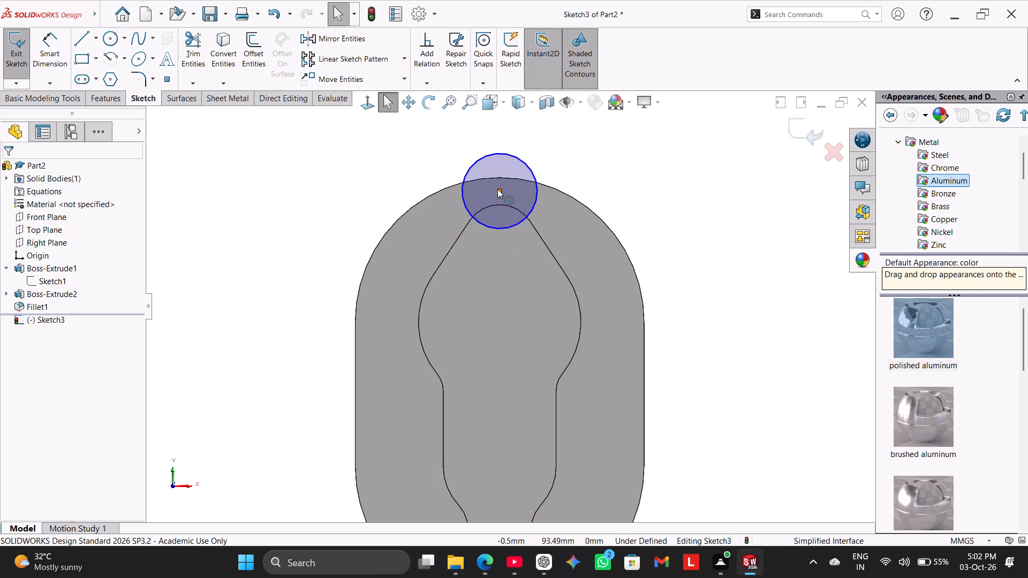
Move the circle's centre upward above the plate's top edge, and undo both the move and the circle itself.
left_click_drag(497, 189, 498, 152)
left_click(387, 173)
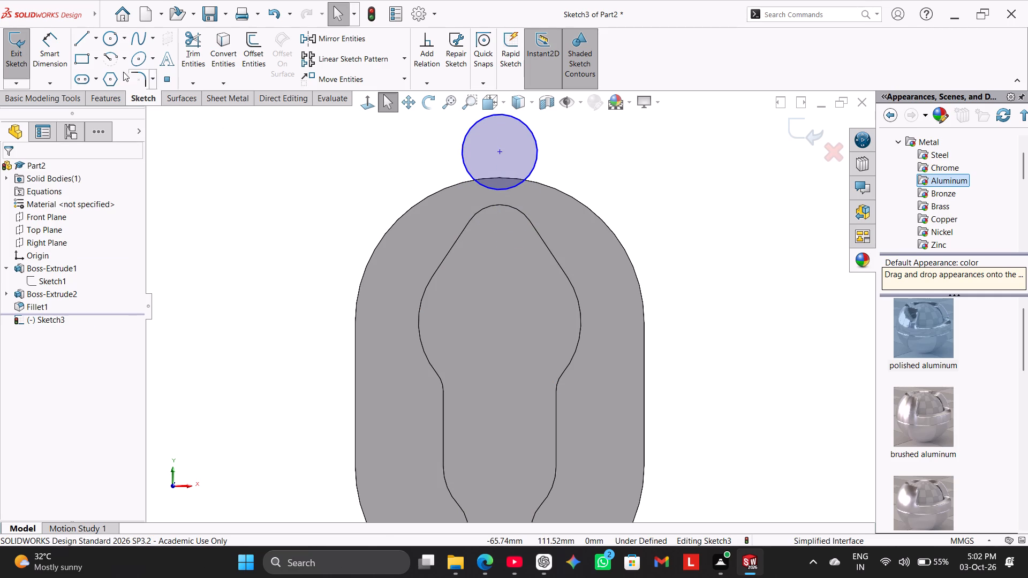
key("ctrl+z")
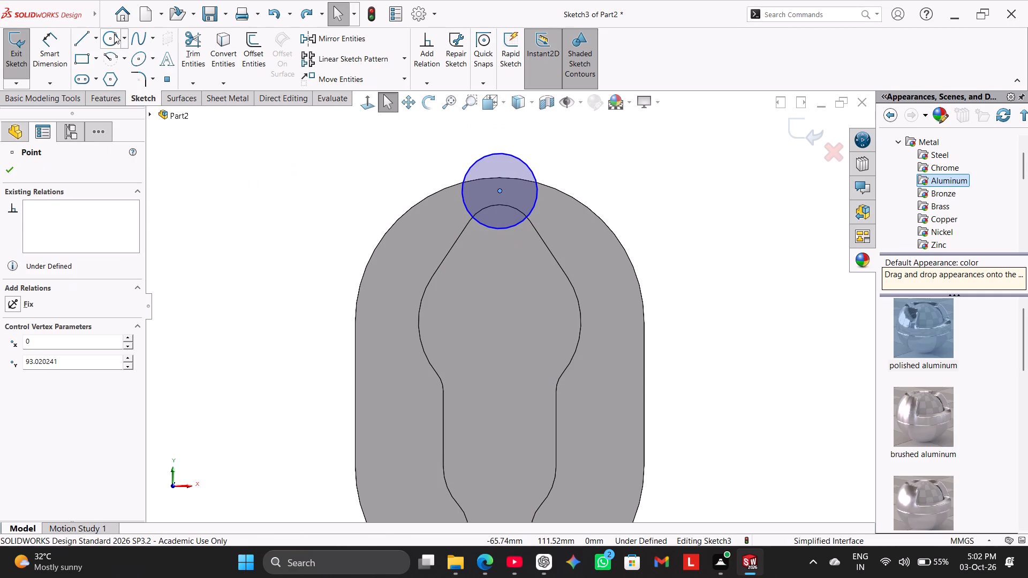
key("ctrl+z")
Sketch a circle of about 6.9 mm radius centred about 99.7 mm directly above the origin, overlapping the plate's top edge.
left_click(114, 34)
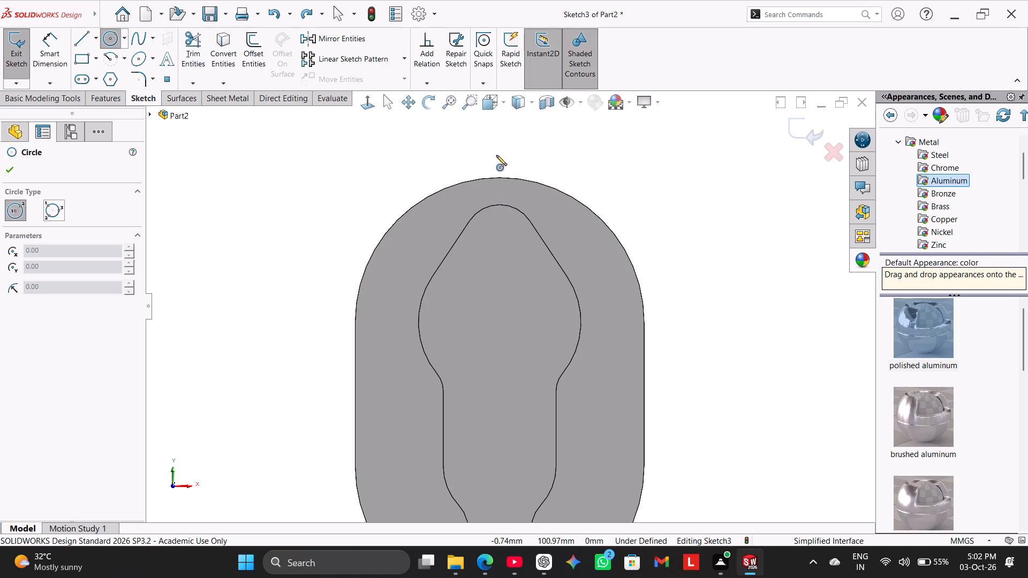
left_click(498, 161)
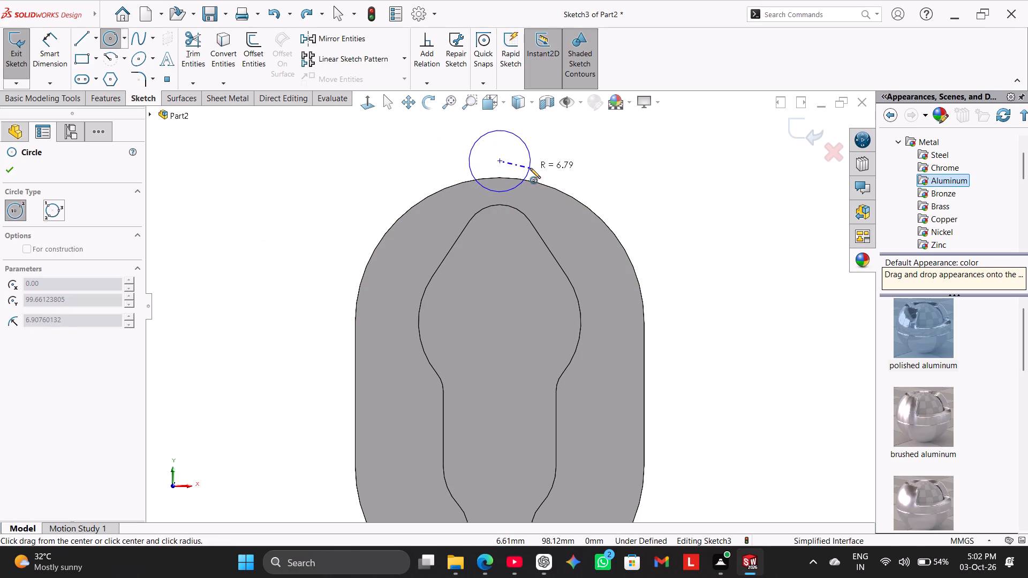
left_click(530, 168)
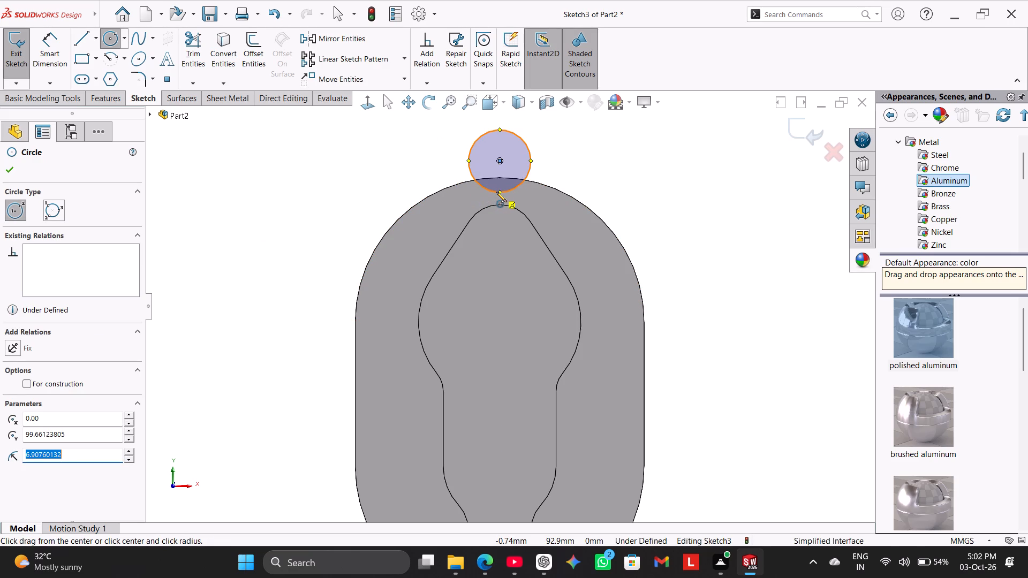
Sketch a circle of about 10.9 mm radius centred on the small circle's lowest point, passing through the tip arc's centre.
left_click(499, 192, "ctrl")
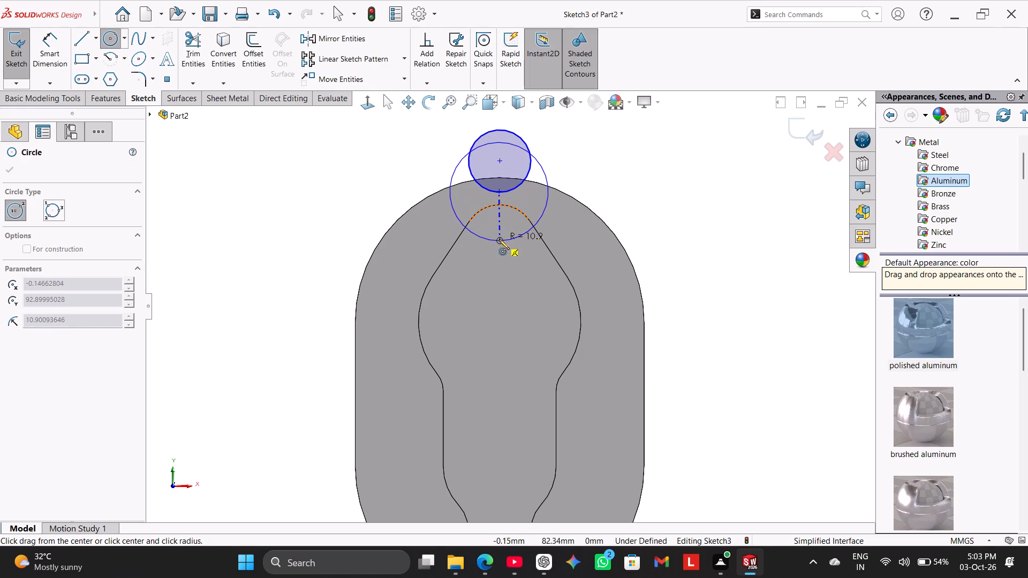
left_click(499, 239)
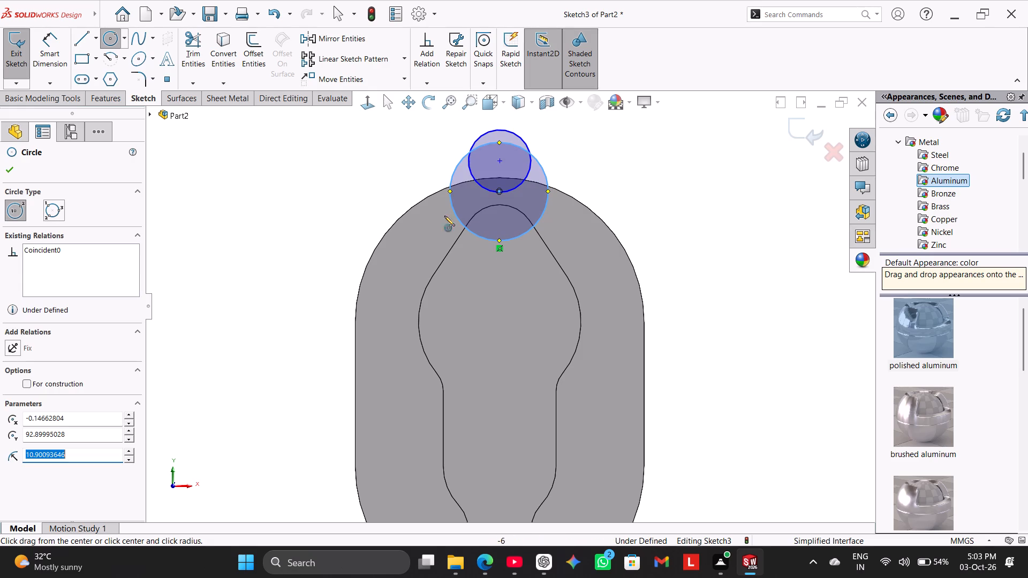
right_click(360, 173)
left_click(380, 181)
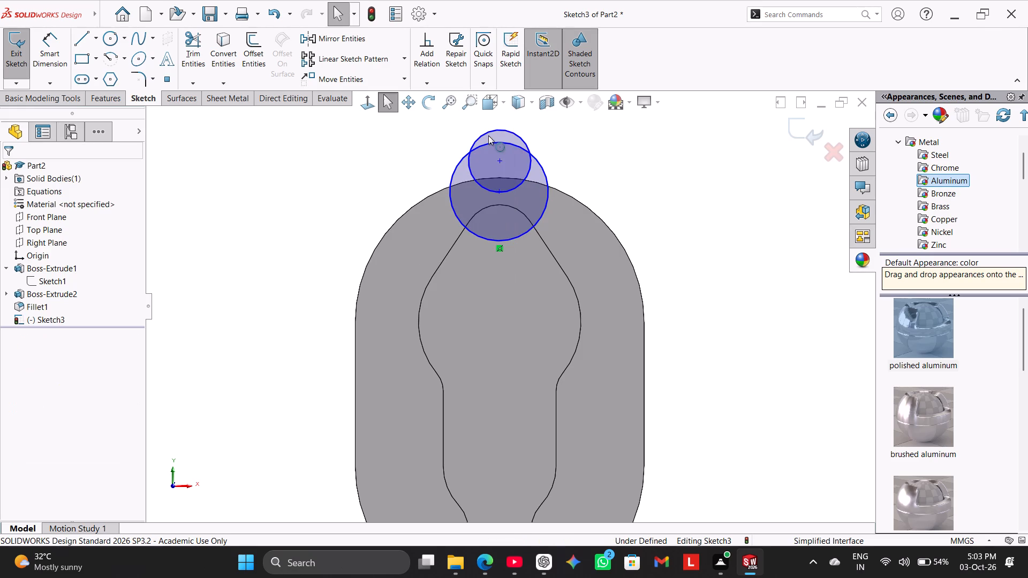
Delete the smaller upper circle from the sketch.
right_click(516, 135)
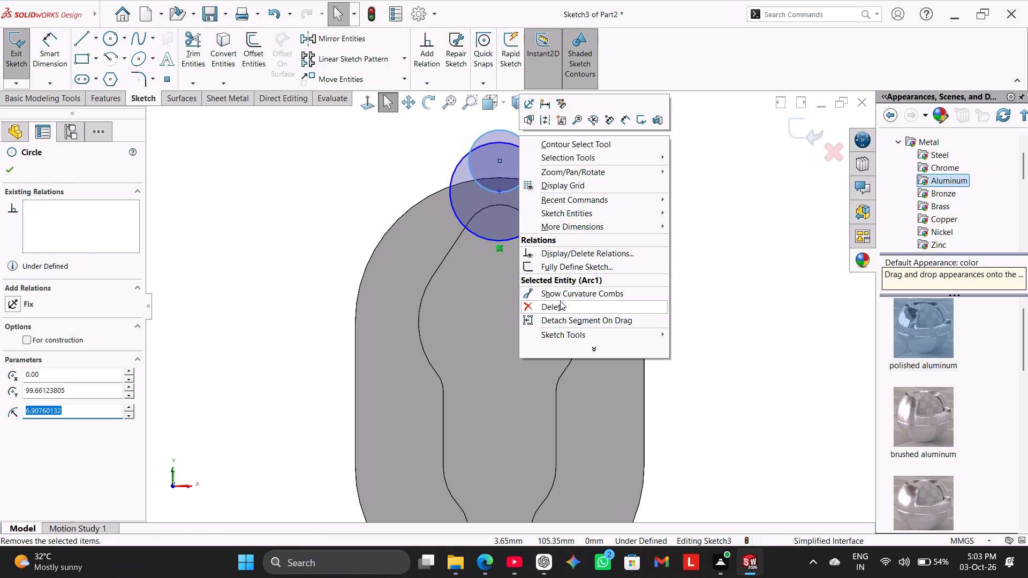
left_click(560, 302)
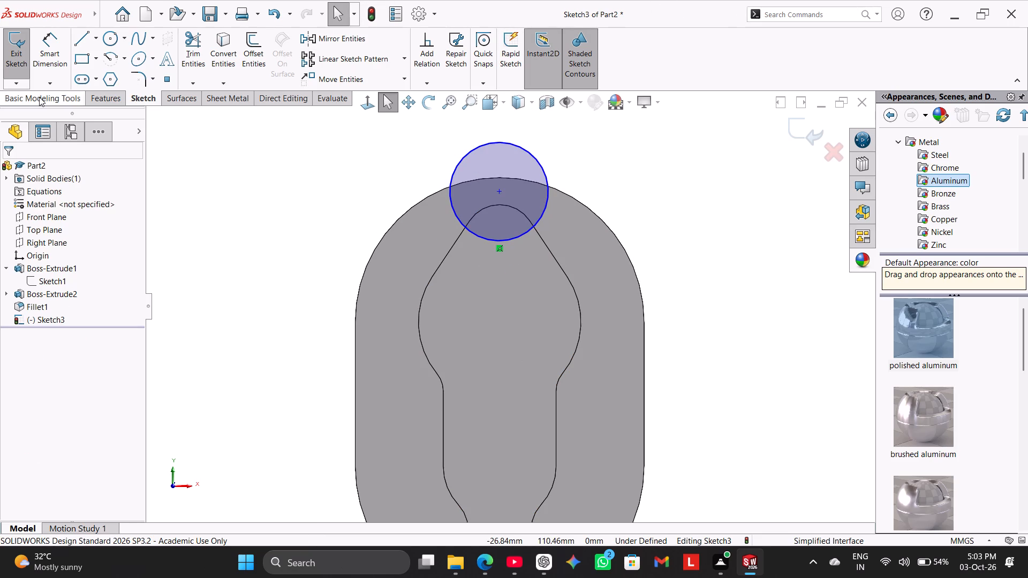
Dimension the remaining circle and set its diameter to 12 mm.
left_click(55, 56)
left_click(488, 141)
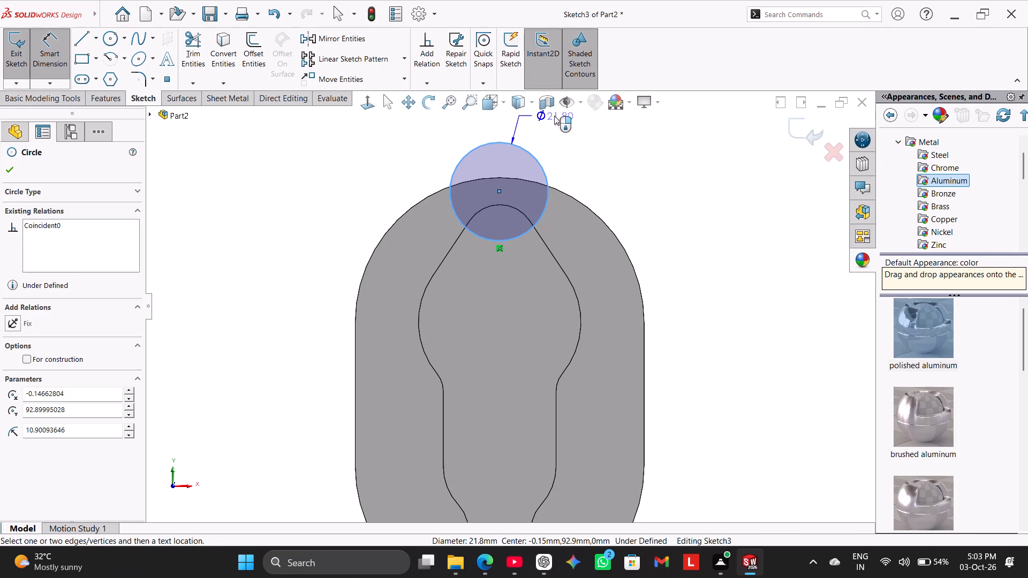
left_click(584, 128)
type("12")
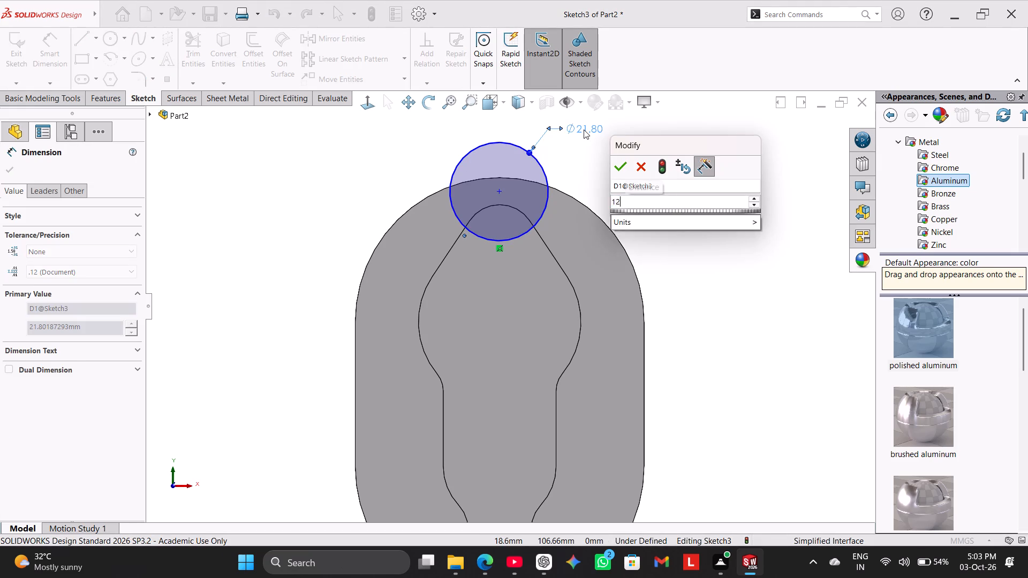
key("Return")
right_click(642, 157)
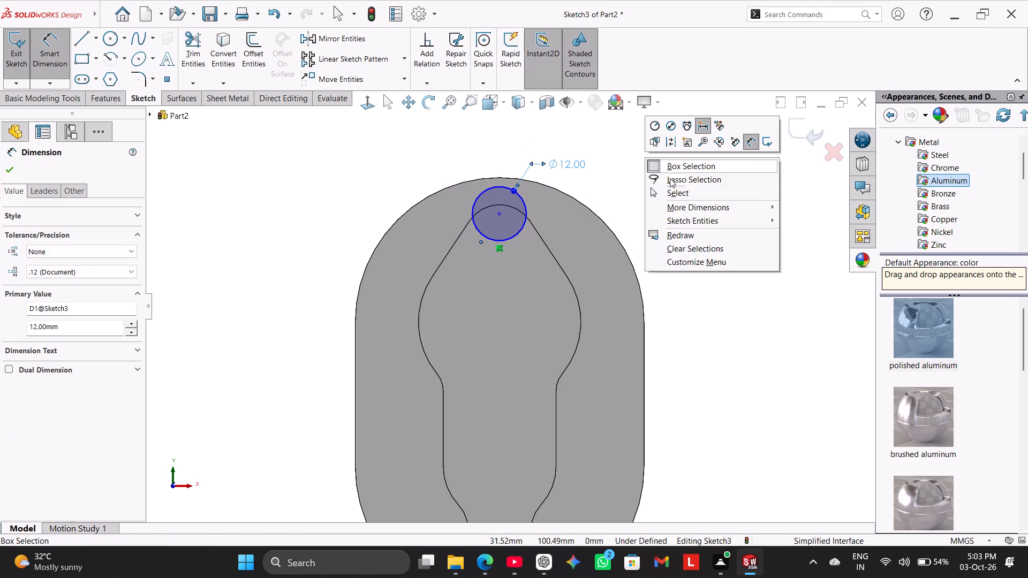
left_click(678, 189)
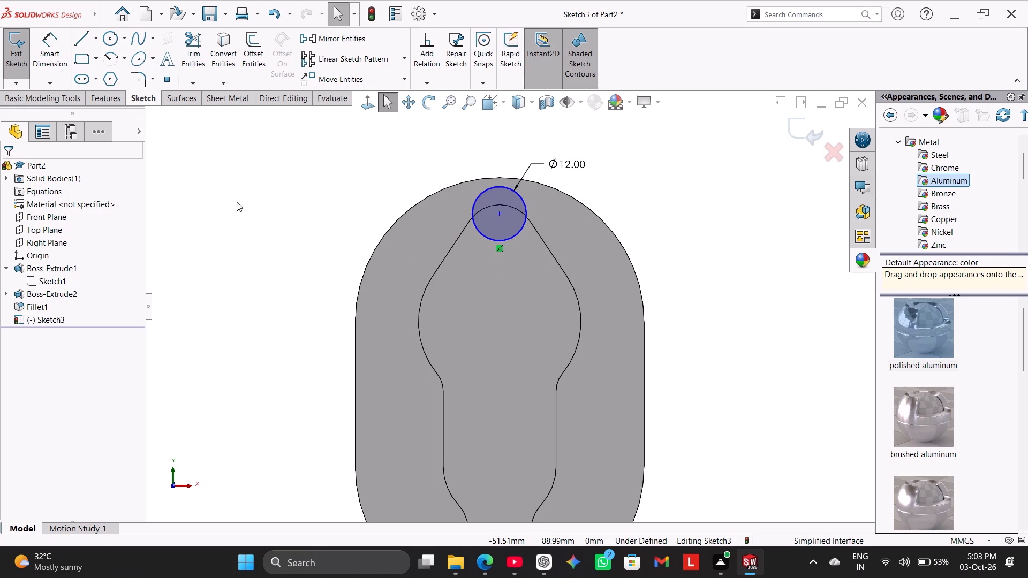
left_click(242, 176)
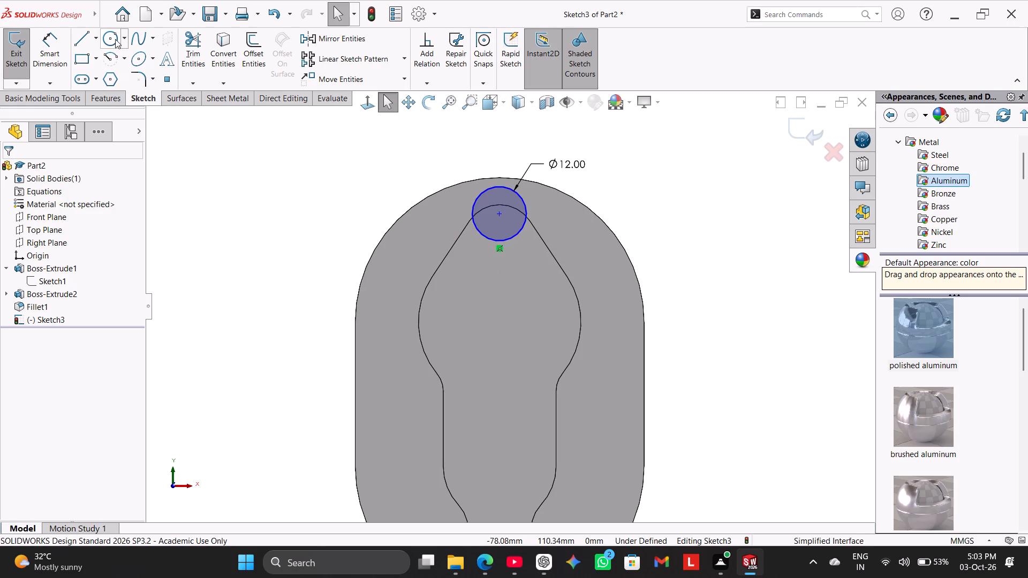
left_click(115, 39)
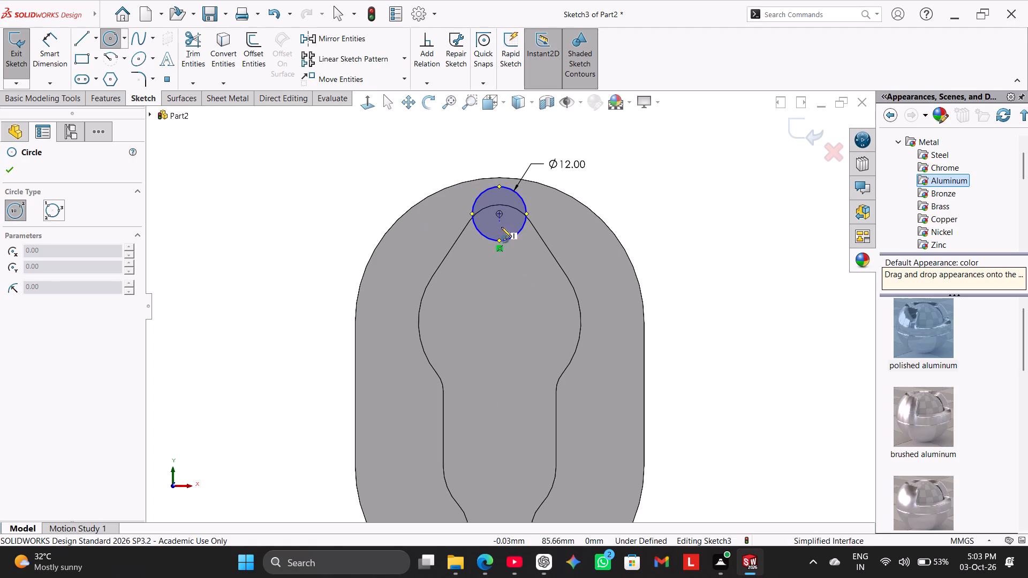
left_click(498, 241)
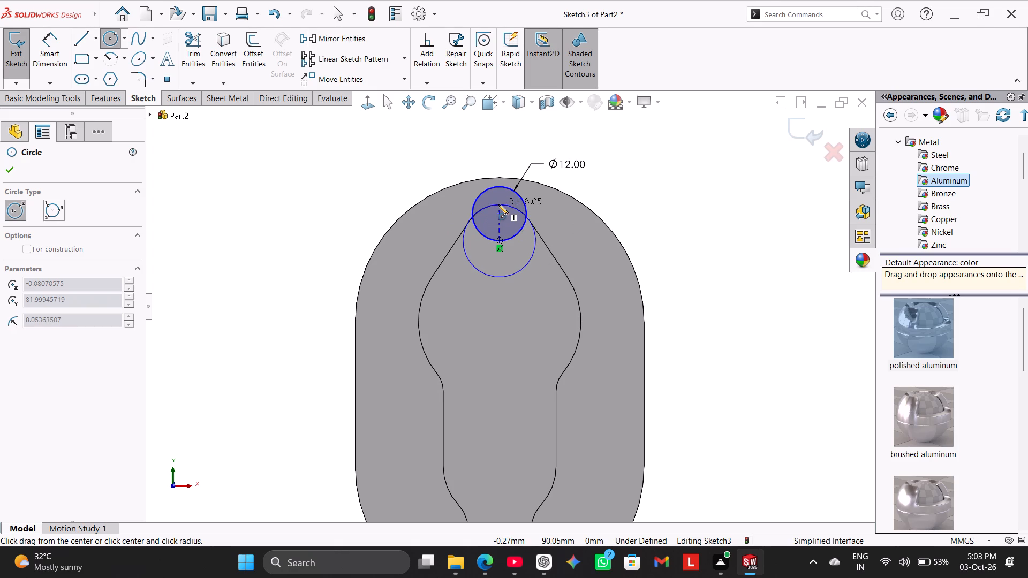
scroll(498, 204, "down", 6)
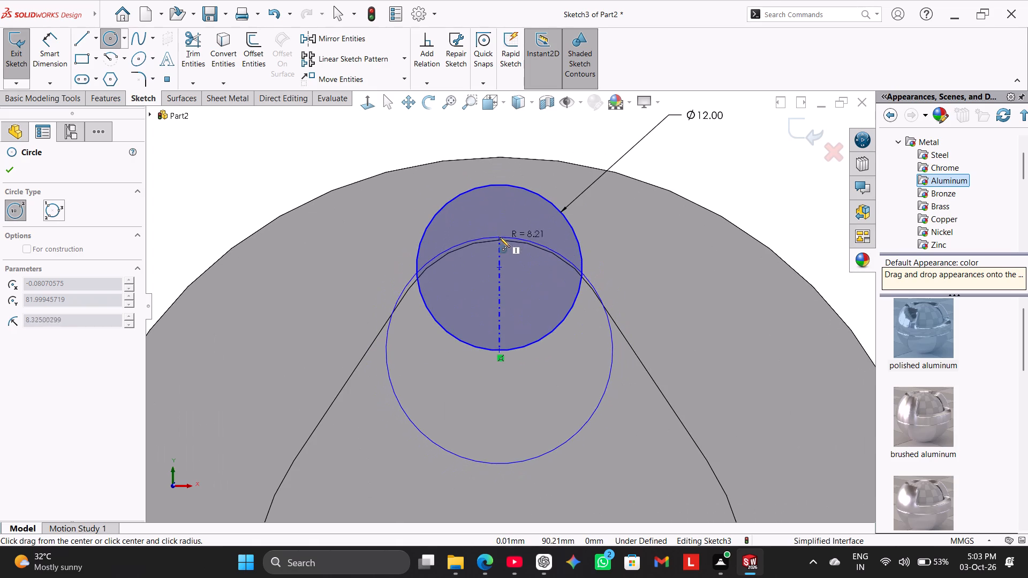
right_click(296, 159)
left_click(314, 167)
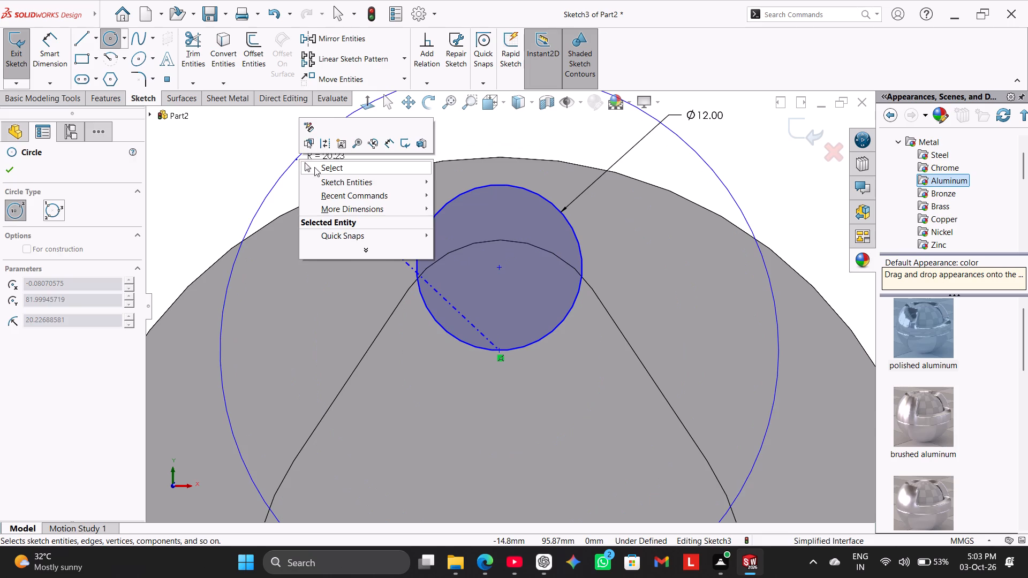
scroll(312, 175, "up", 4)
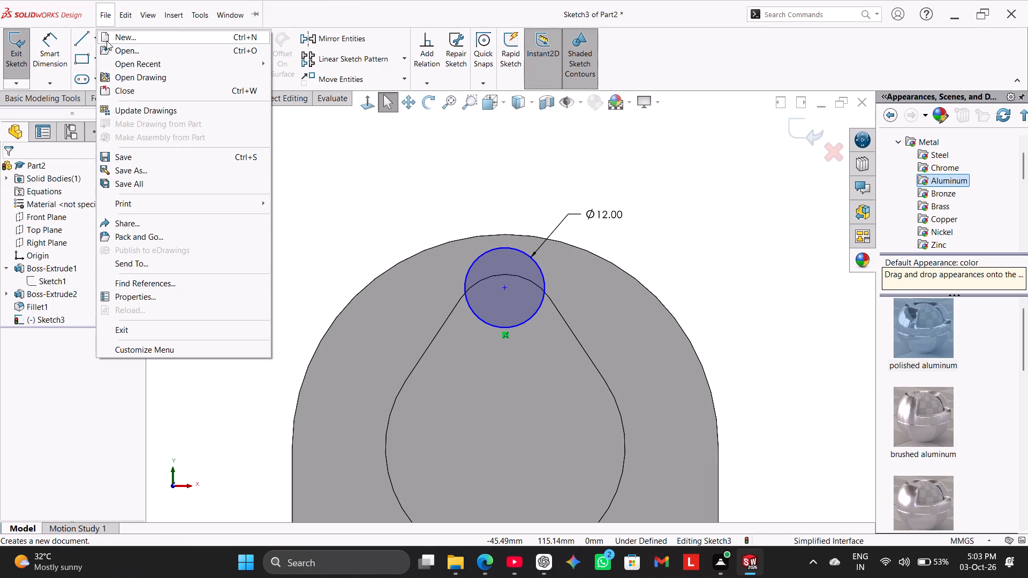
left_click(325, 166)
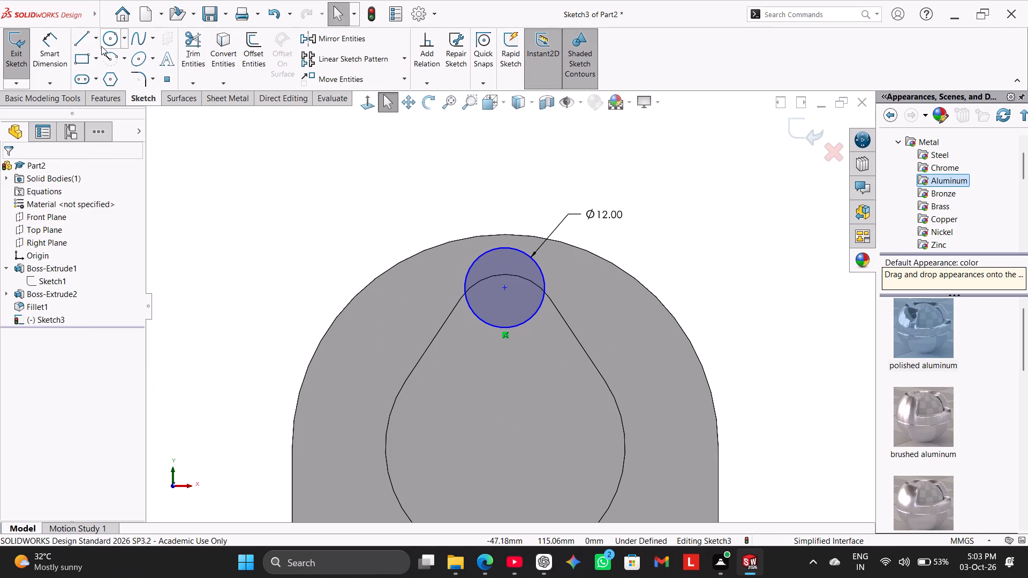
Sketch a centerline about 8 mm long from the circle's lowest point up to the top of the body's tip arc.
left_click(97, 34)
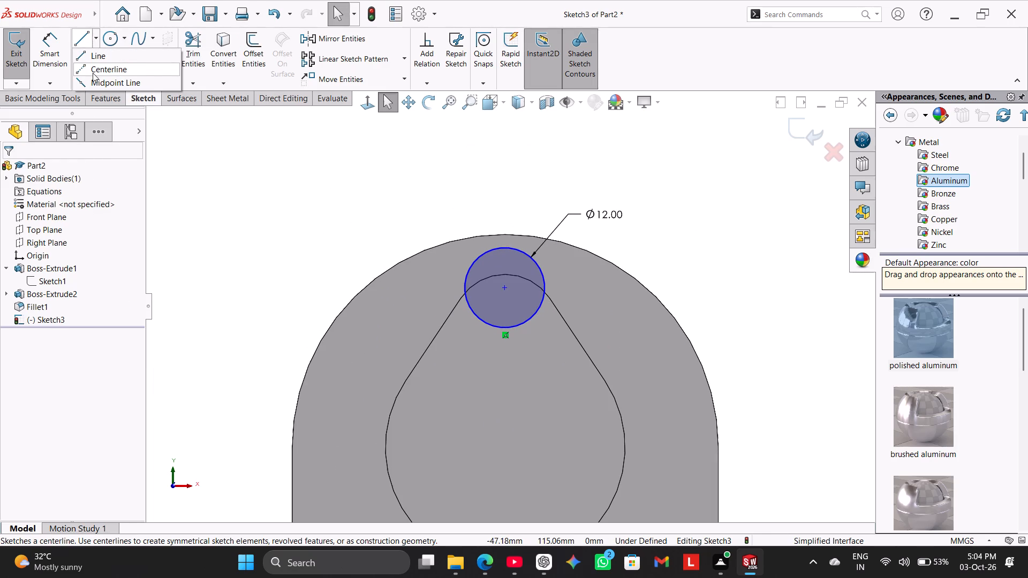
left_click(93, 73)
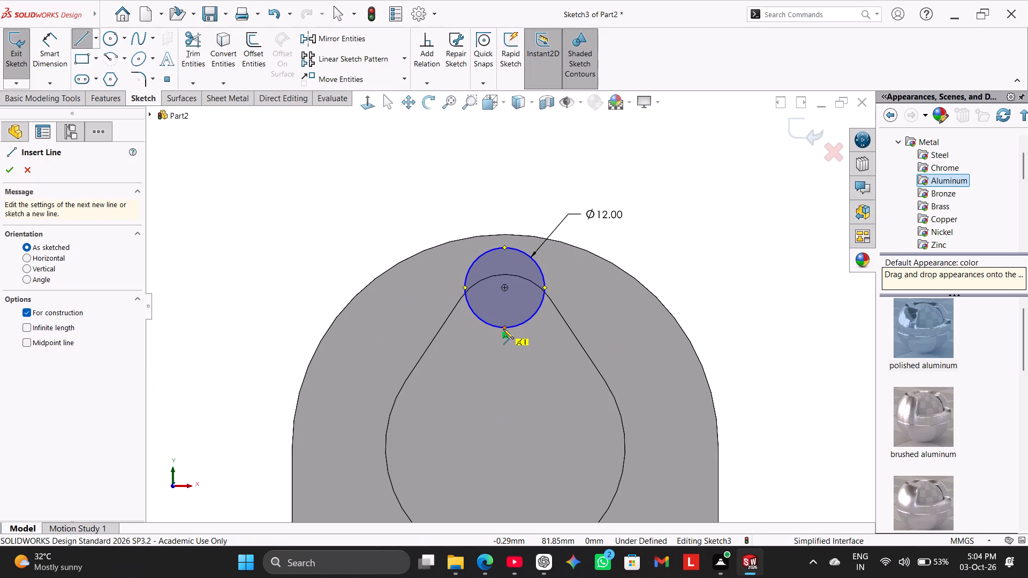
left_click(503, 329)
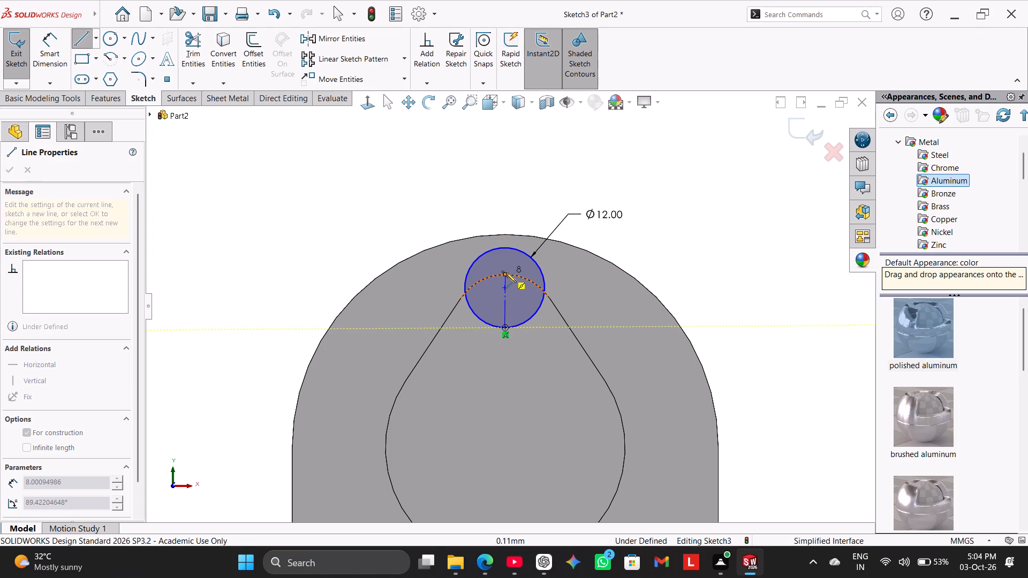
left_click(506, 272)
right_click(332, 239)
left_click(363, 245)
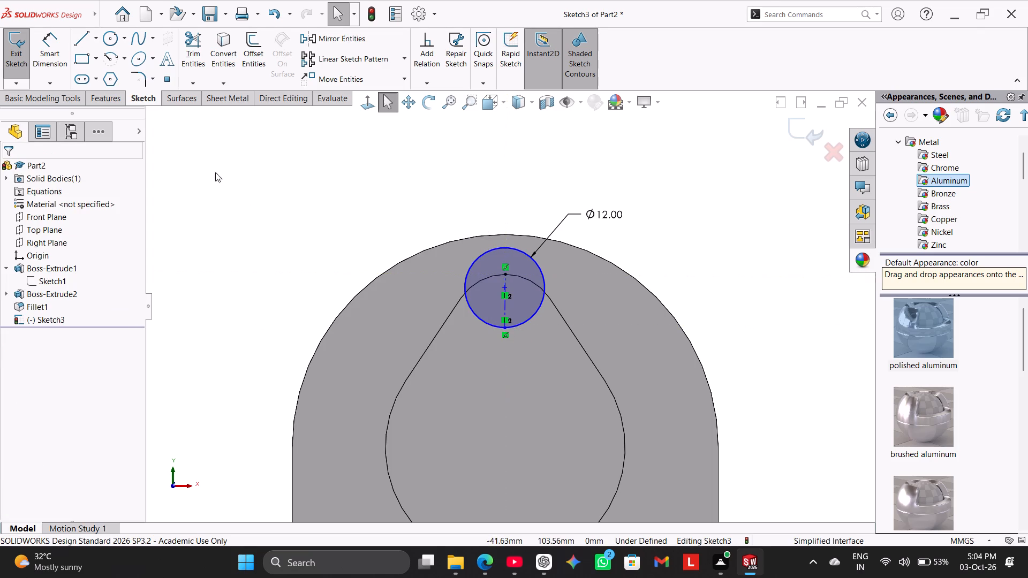
Add a vertical dimension to the centerline, accepting its length as drawn.
left_click(49, 57)
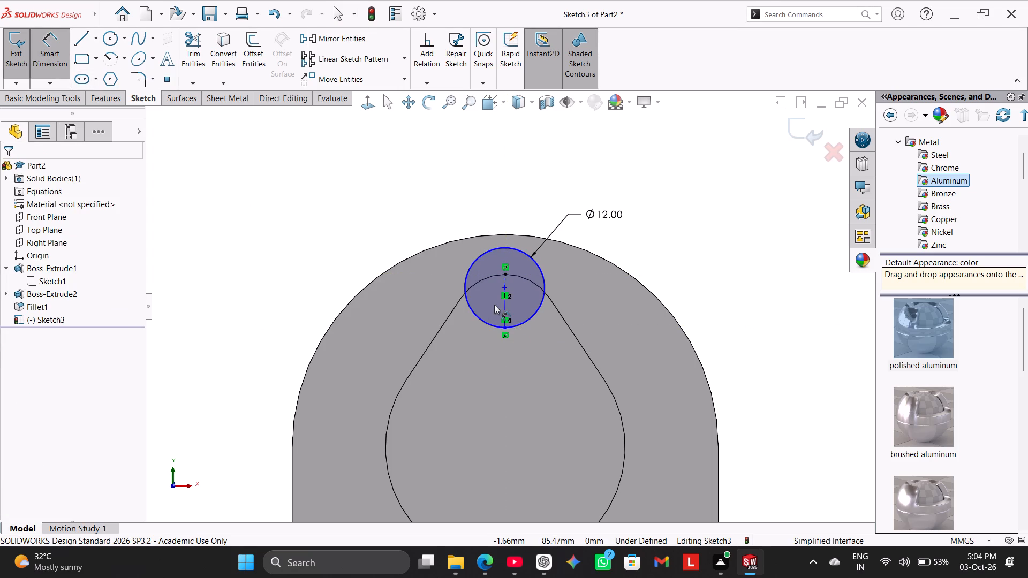
left_click(507, 310)
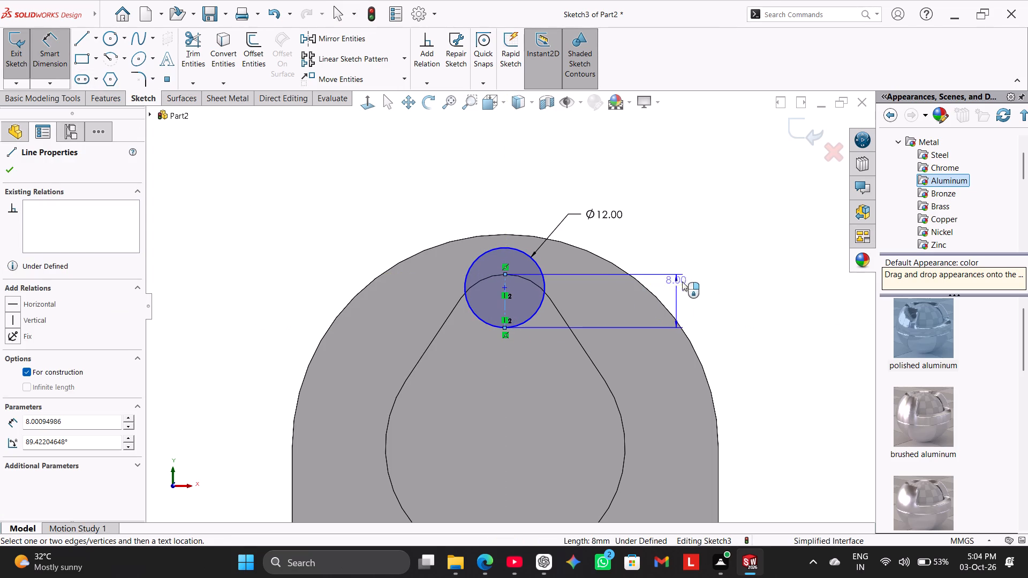
left_click(705, 294)
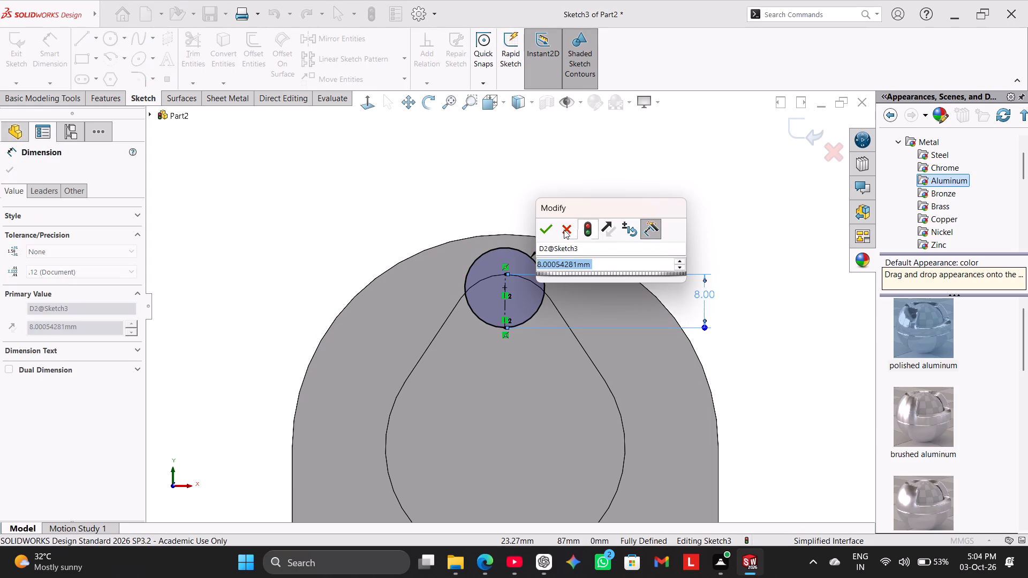
left_click(547, 228)
right_click(361, 199)
left_click(395, 233)
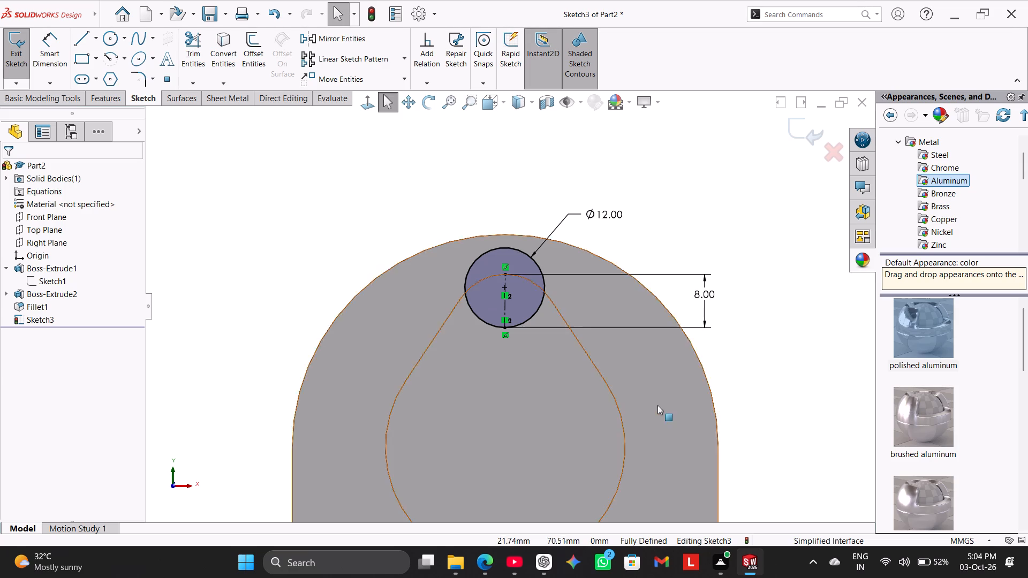
Set the Trim Entities option to keep trimmed entities as construction geometry.
left_click(187, 47)
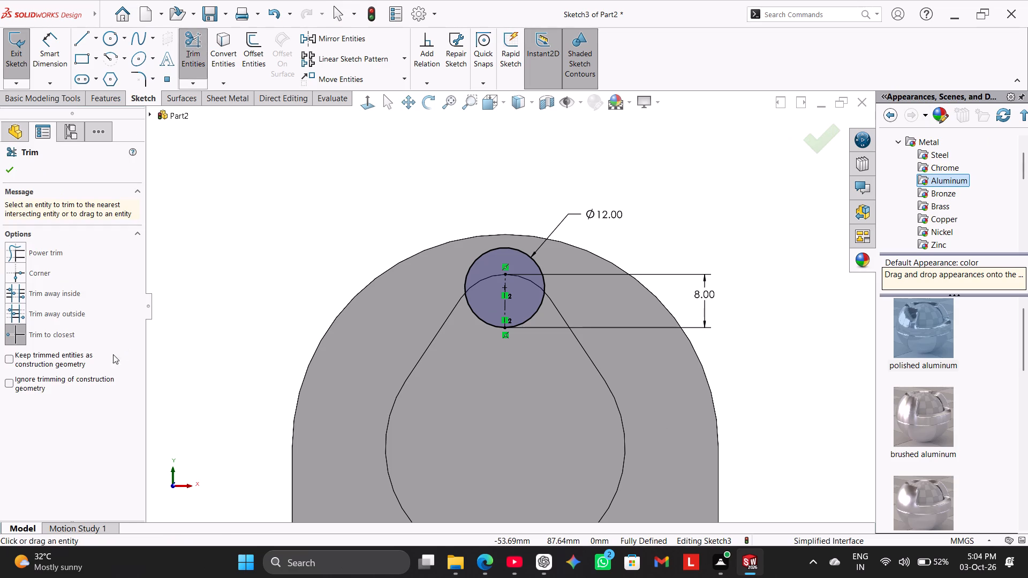
left_click(64, 355)
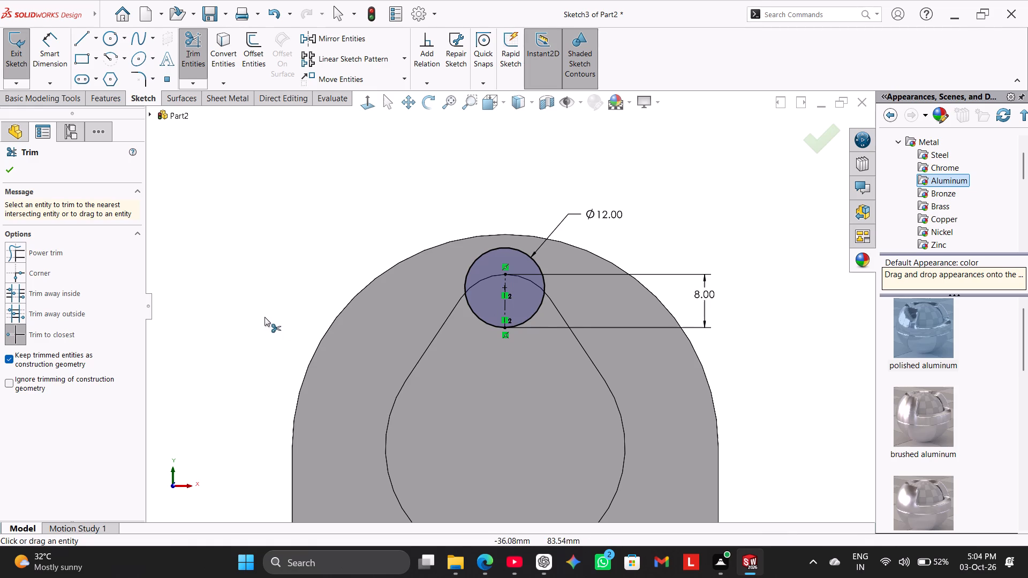
right_click(222, 174)
left_click(281, 208)
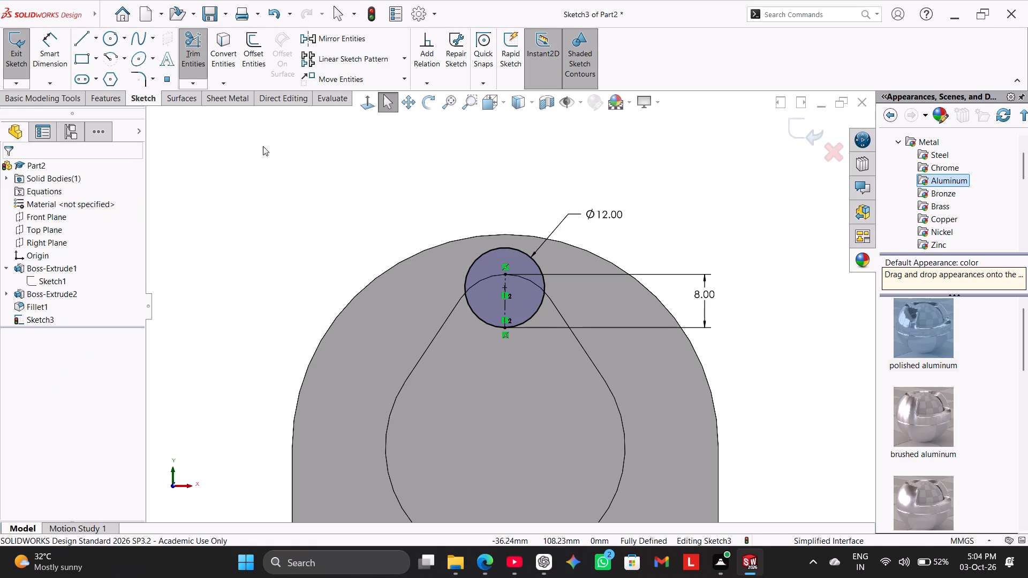
Convert the body's rounded tip edge into a sketch arc with Convert Entities.
left_click(235, 41)
left_click(479, 279)
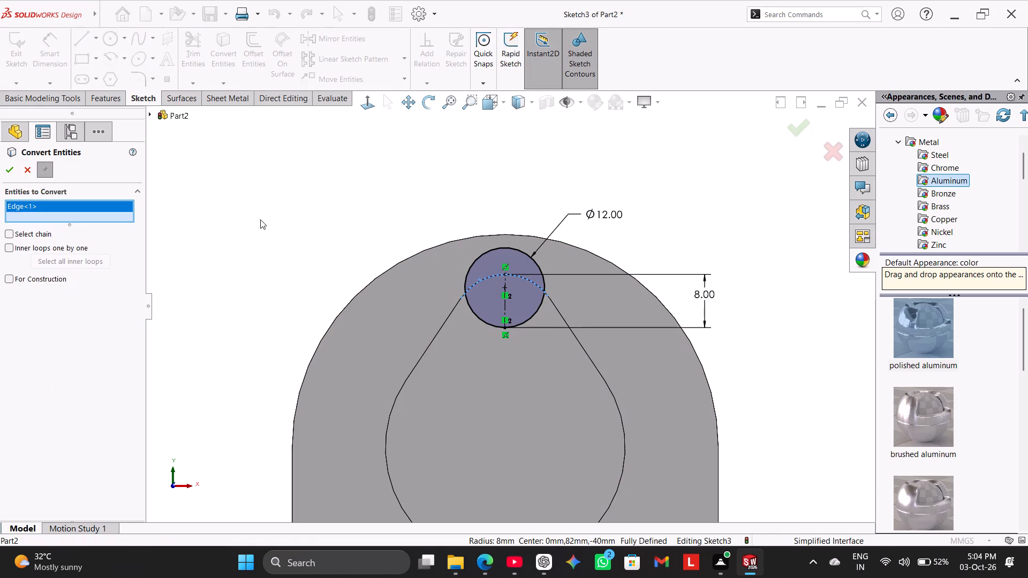
right_click(259, 218)
left_click(11, 171)
left_click(261, 193)
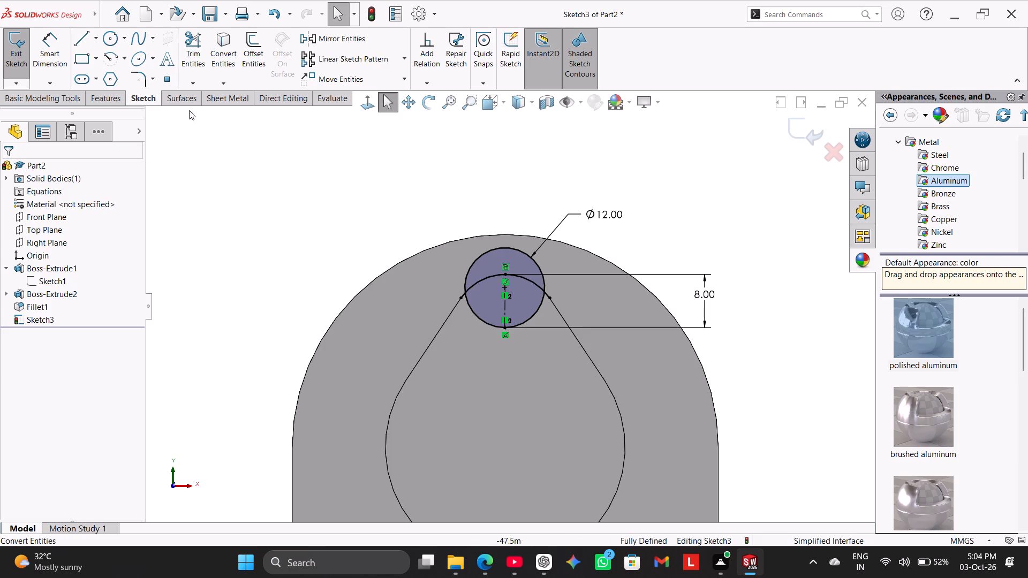
Trim both lower portions of the 12 mm circle below the body's tip arc, keeping them as construction geometry.
left_click(196, 59)
left_click(477, 316)
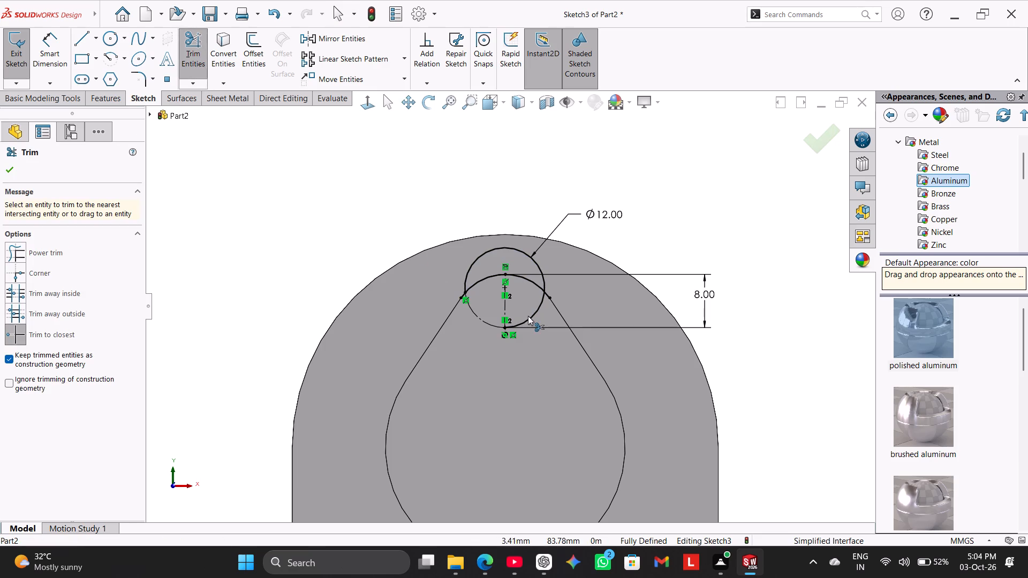
left_click(530, 316)
right_click(222, 229)
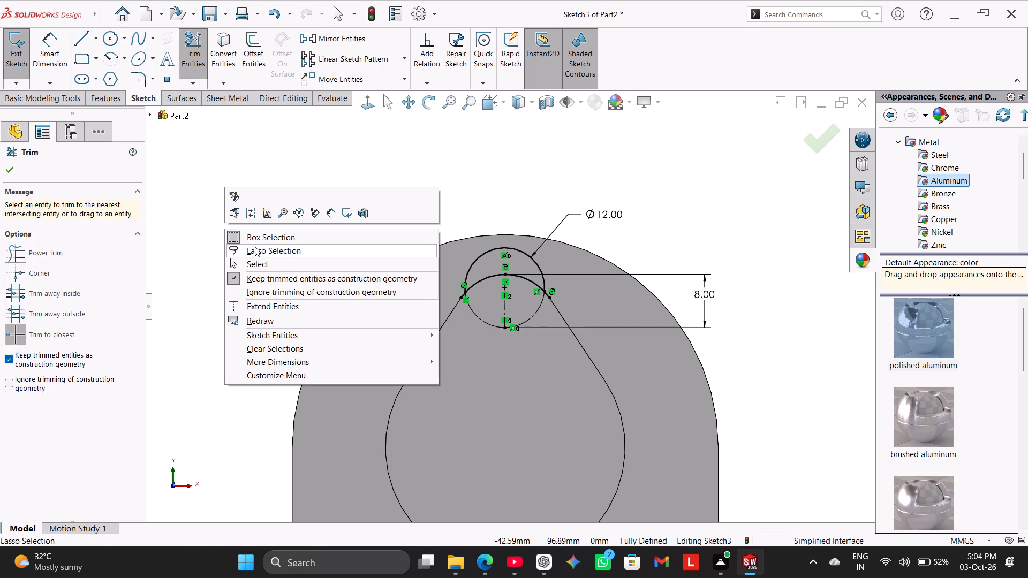
left_click(264, 265)
Turn off keeping trimmed entities as construction geometry and trim both ends of the converted tip arc that overhang the circle.
left_click(194, 41)
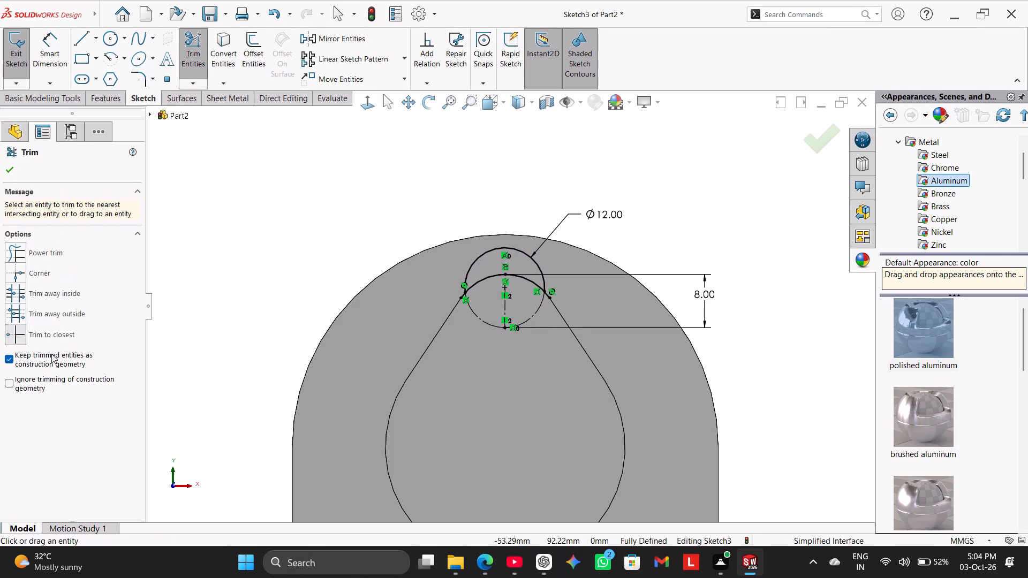
left_click_drag(16, 362, 23, 362)
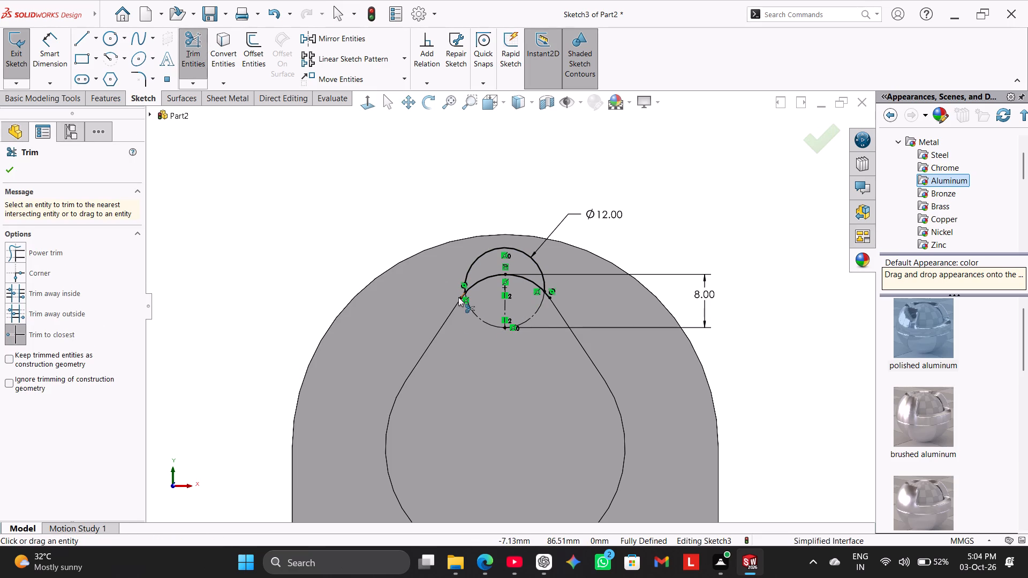
left_click(460, 295)
left_click(550, 296)
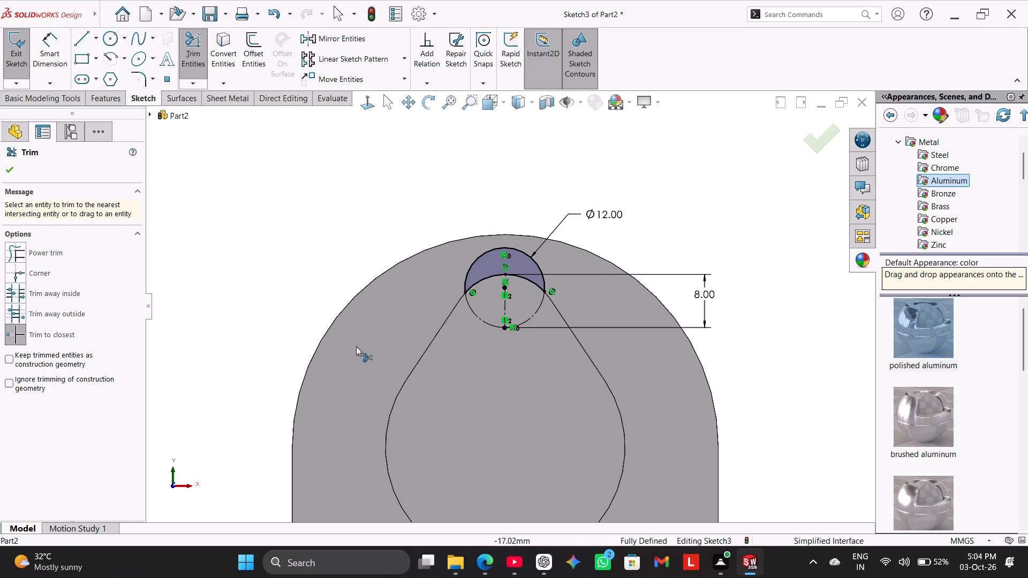
right_click(223, 265)
left_click(276, 302)
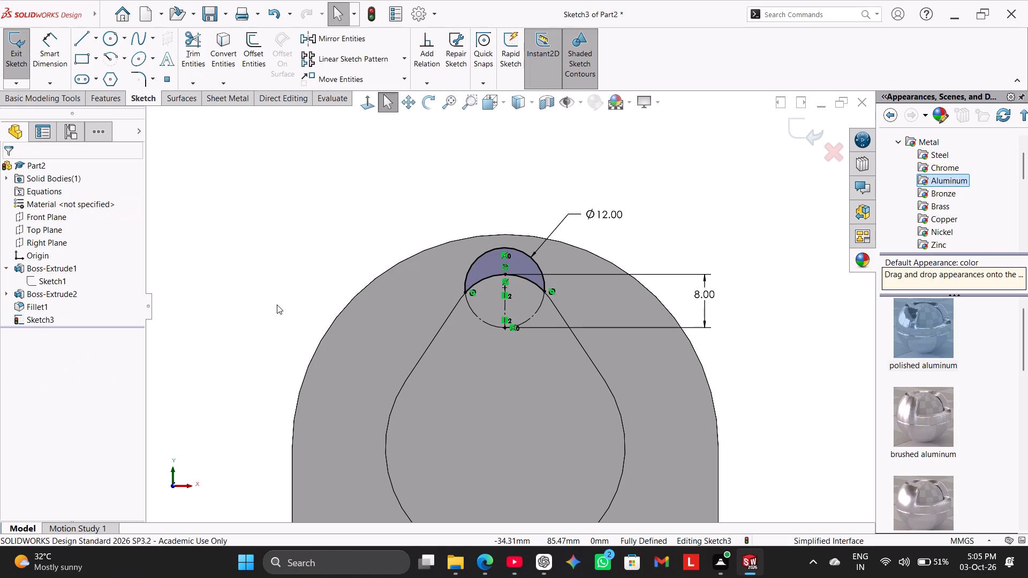
Extrude the crescent profile as a blind 12 mm boss, starting from the rear plate's front face and running forward along the body.
scroll(370, 198, "up", 4)
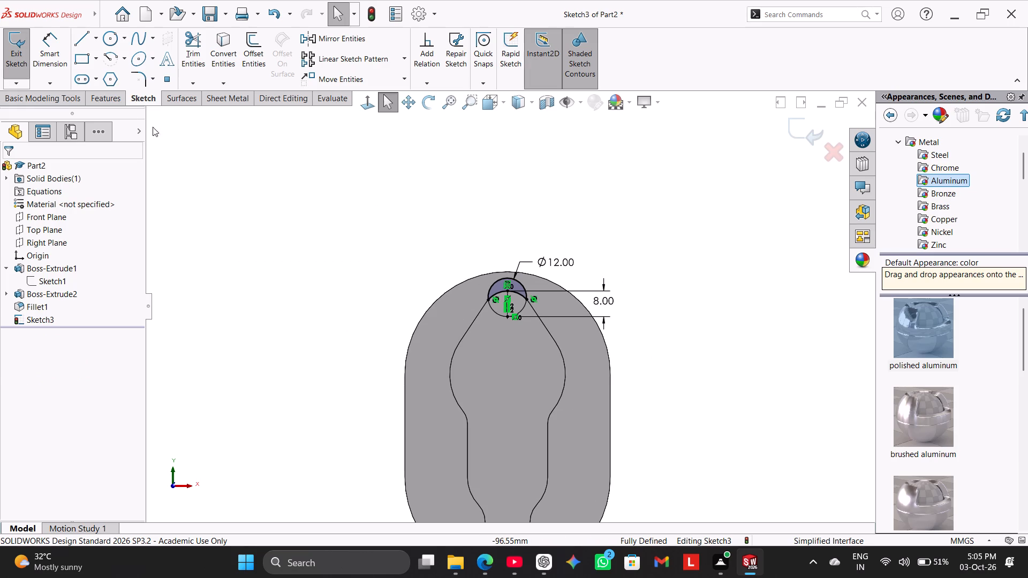
left_click(118, 103)
left_click(21, 59)
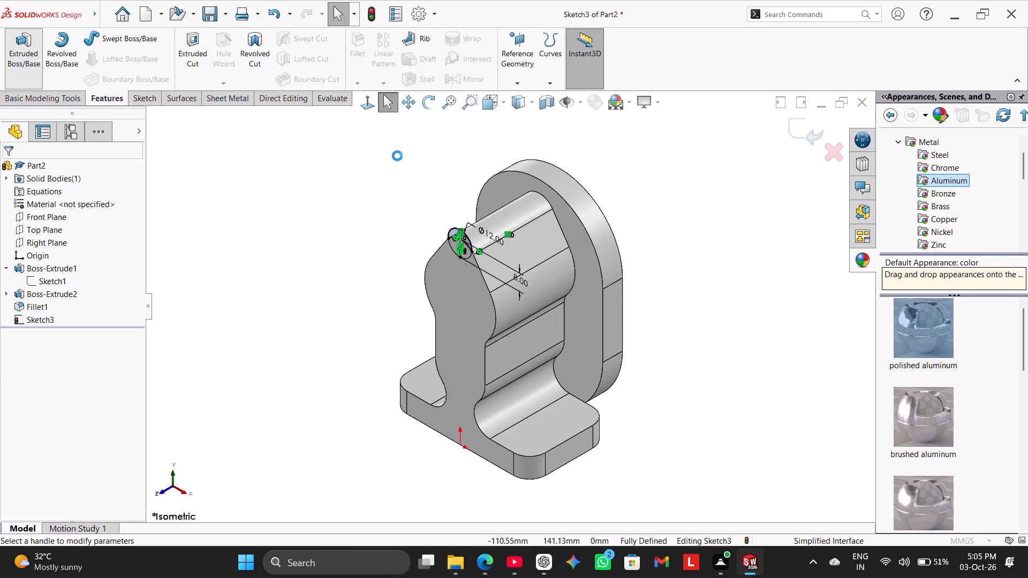
left_click(18, 244)
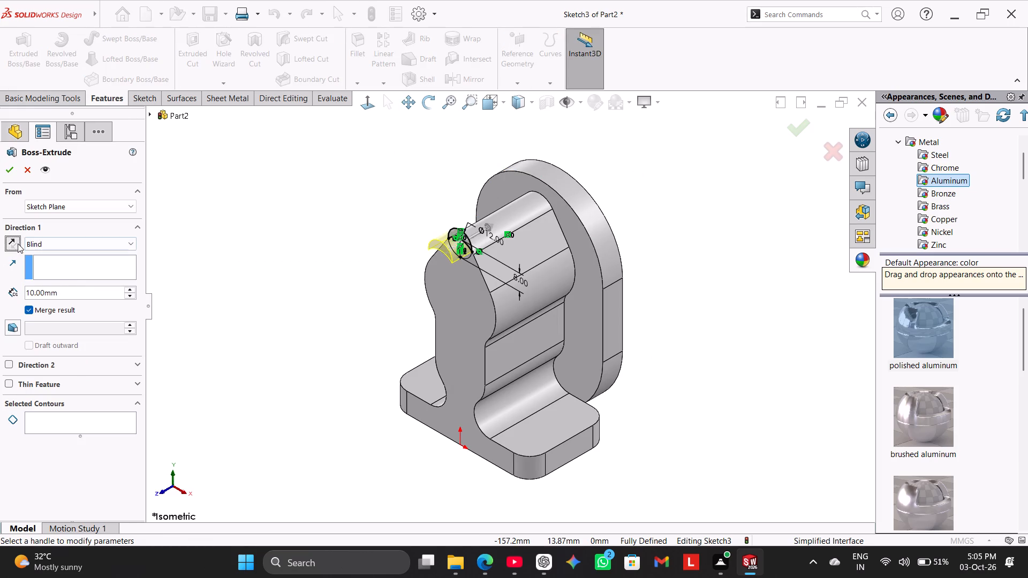
left_click(62, 198)
left_click(75, 209)
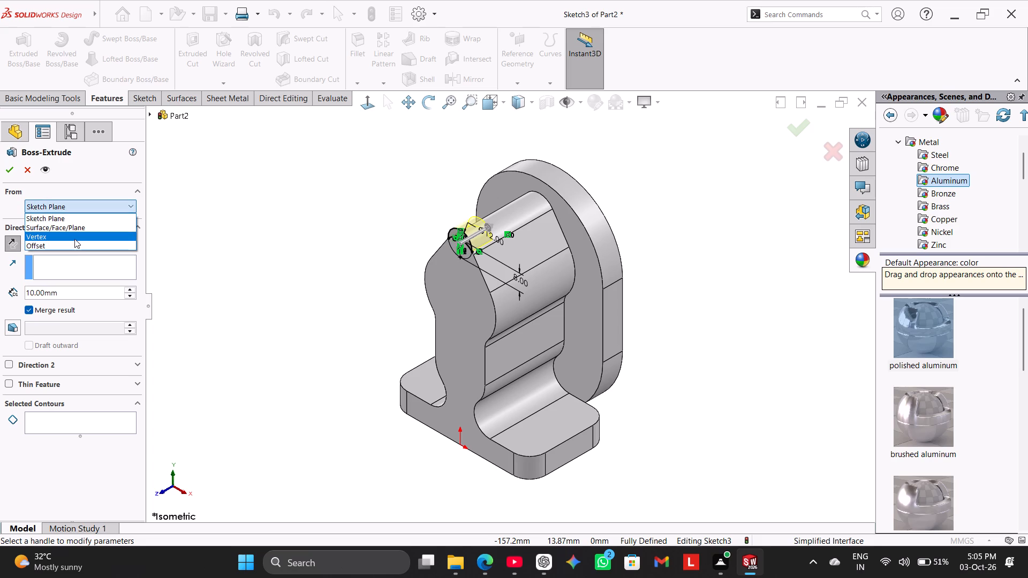
left_click(80, 231)
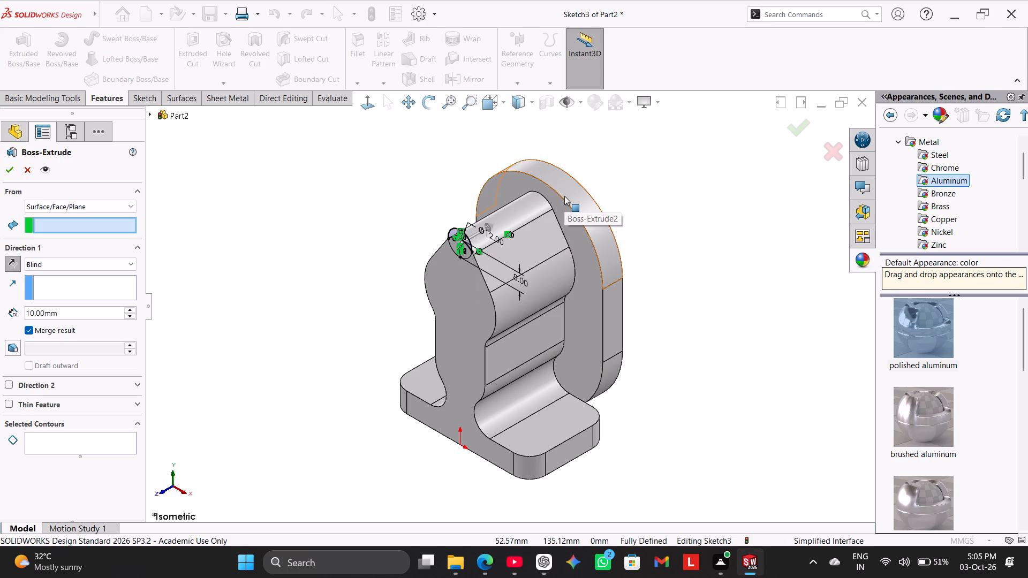
left_click(539, 191)
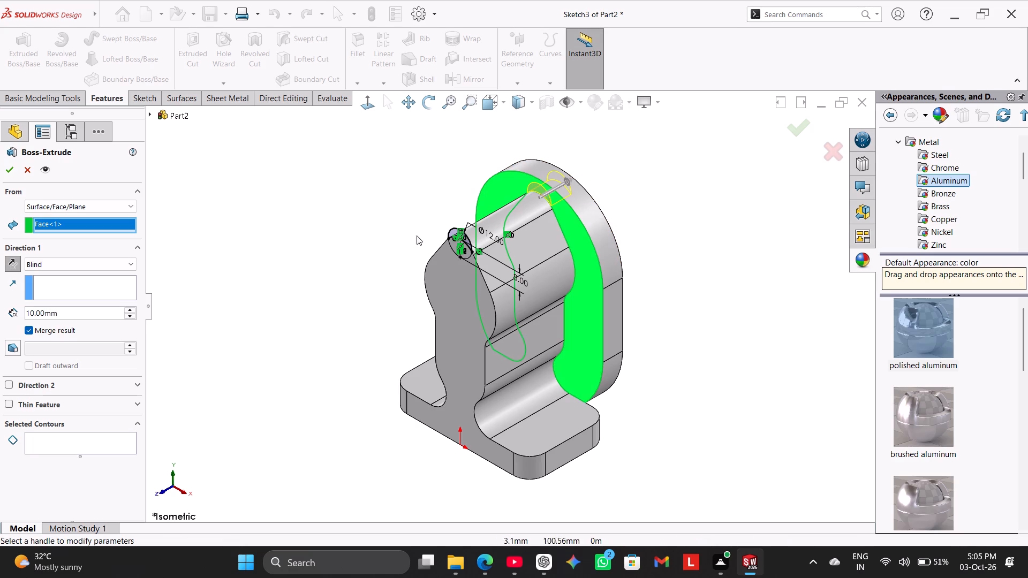
left_click(11, 263)
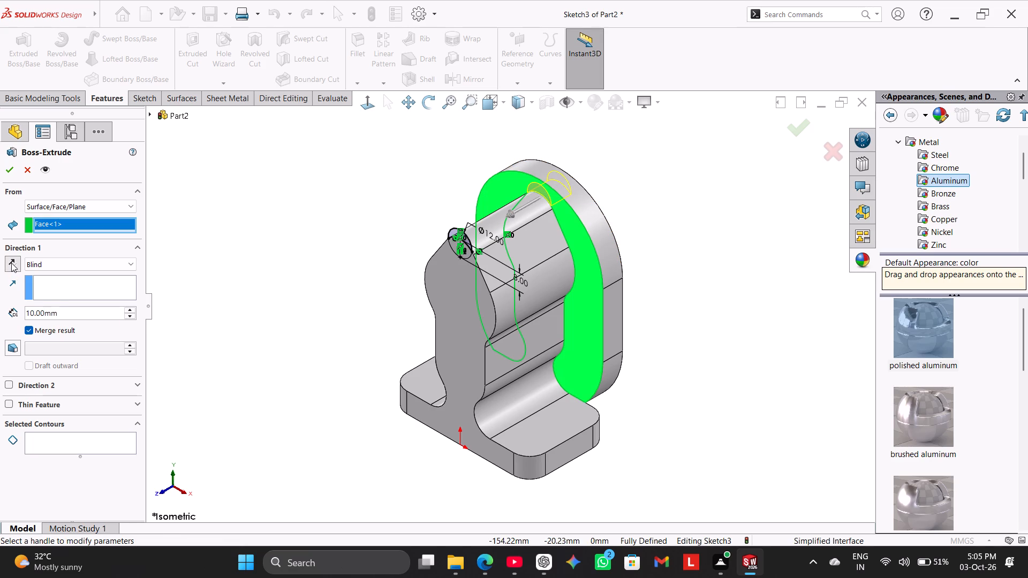
double_click(72, 309)
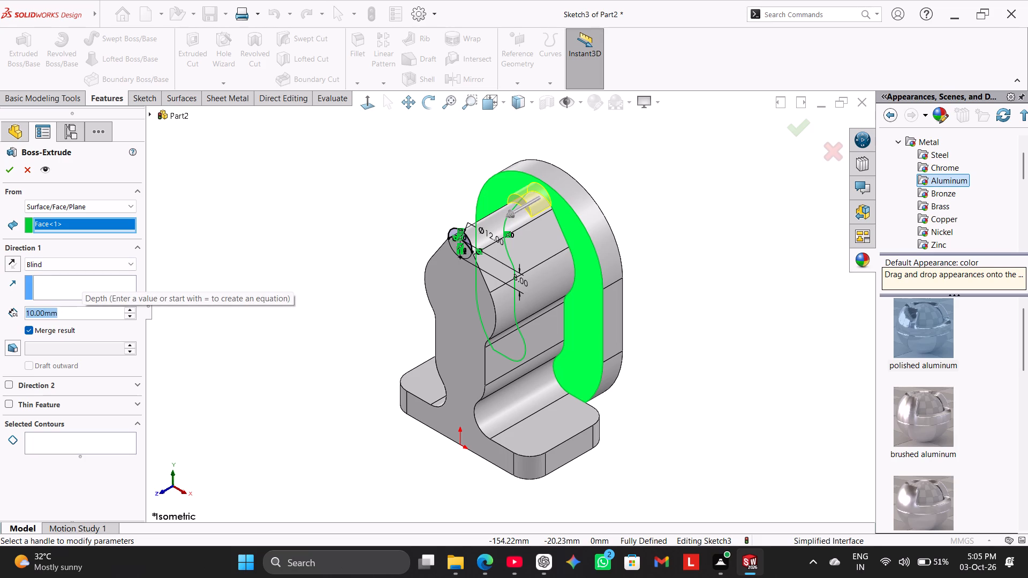
type("12")
key("Return")
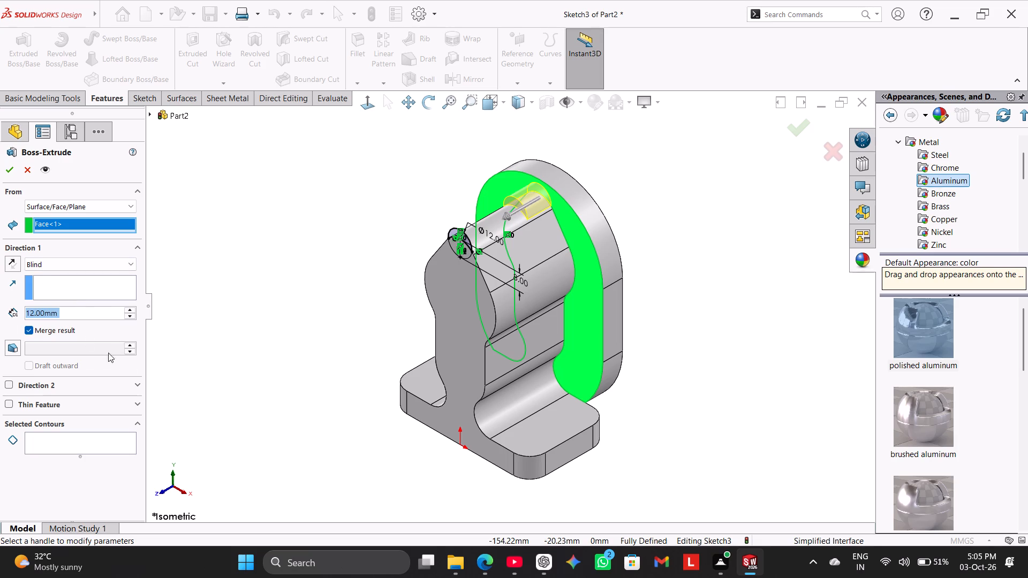
left_click(9, 167)
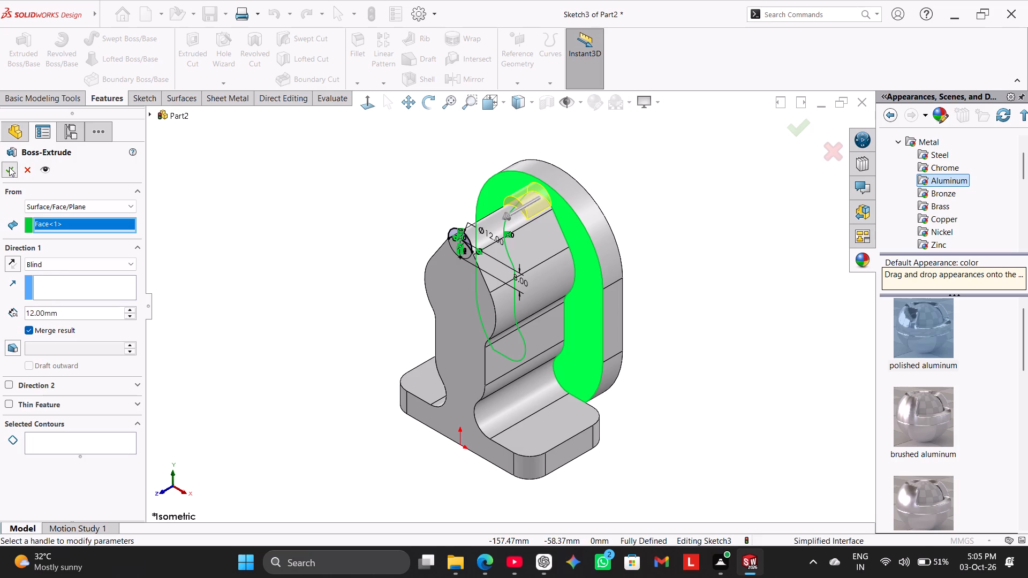
left_click(291, 271)
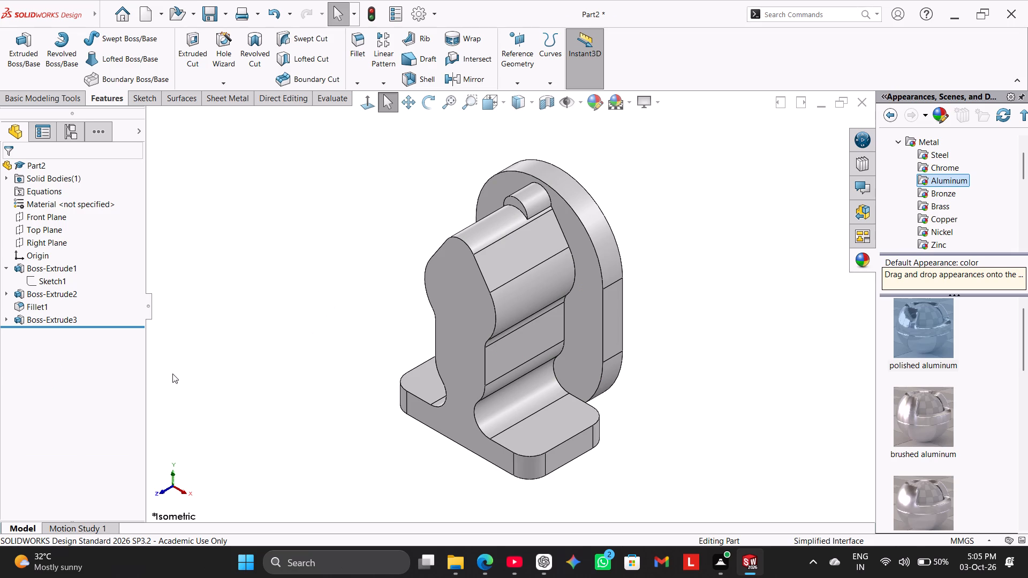
Reopen the crescent boss's sketch and draw a slanted line about 10 mm long across the left side of the circle.
left_click(9, 322)
left_click(42, 332)
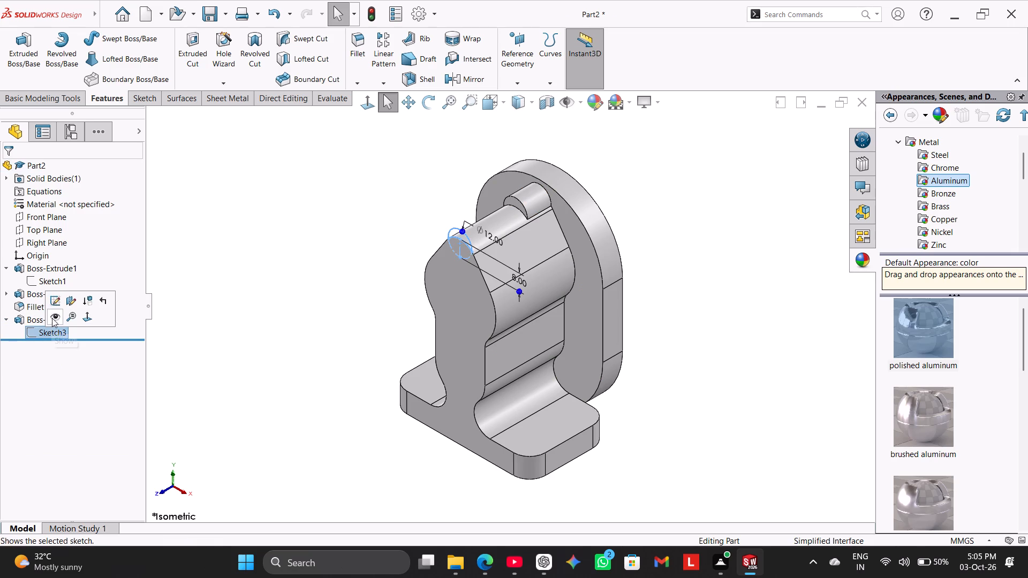
left_click(52, 303)
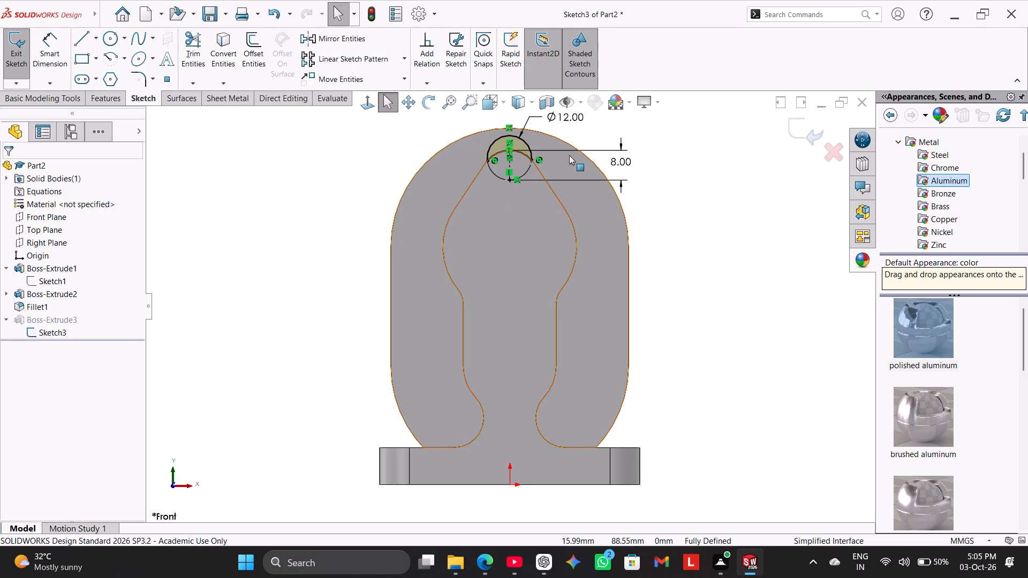
scroll(541, 154, "down", 3)
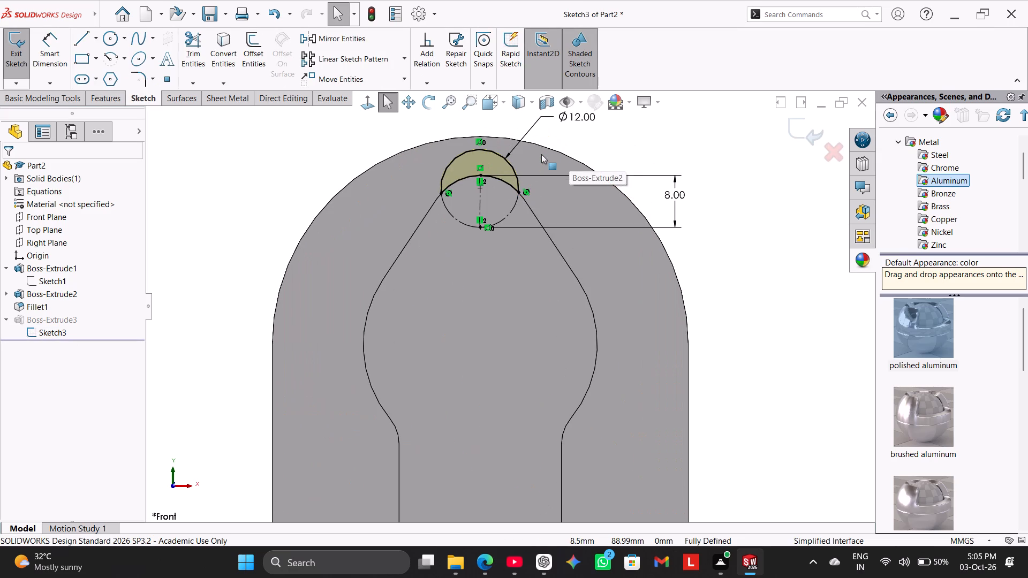
left_click(83, 40)
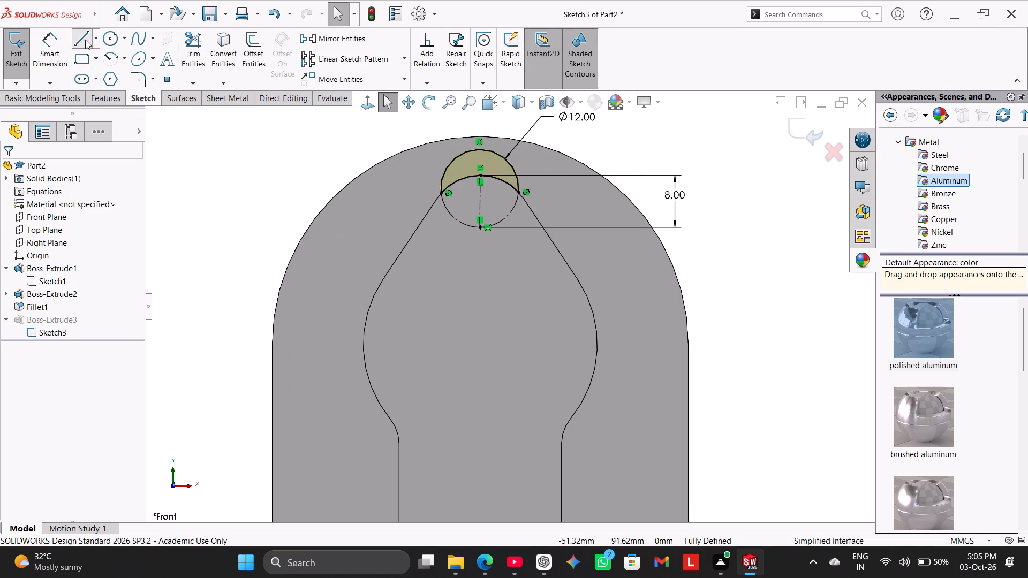
left_click(434, 233)
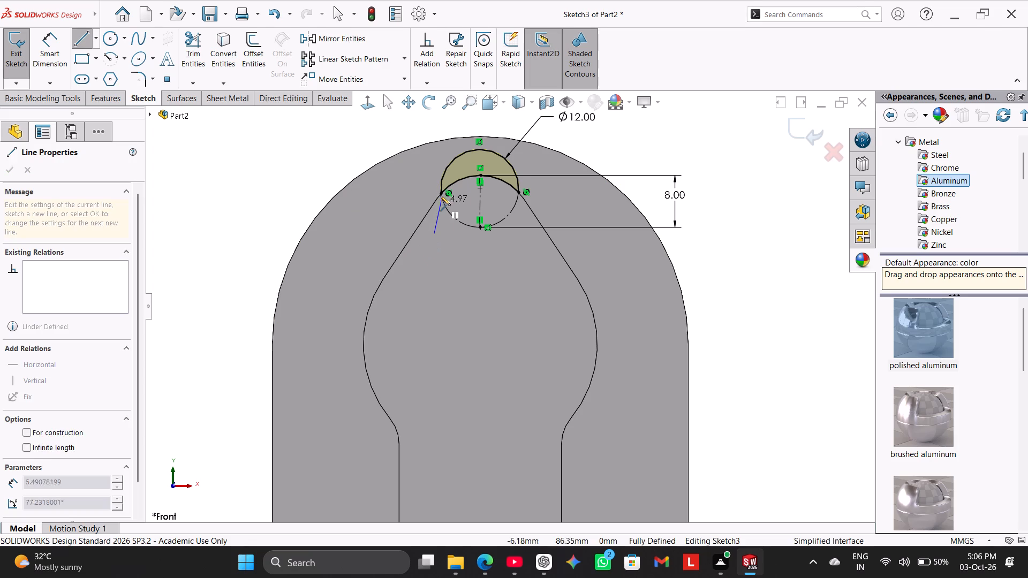
left_click(454, 170)
right_click(315, 165)
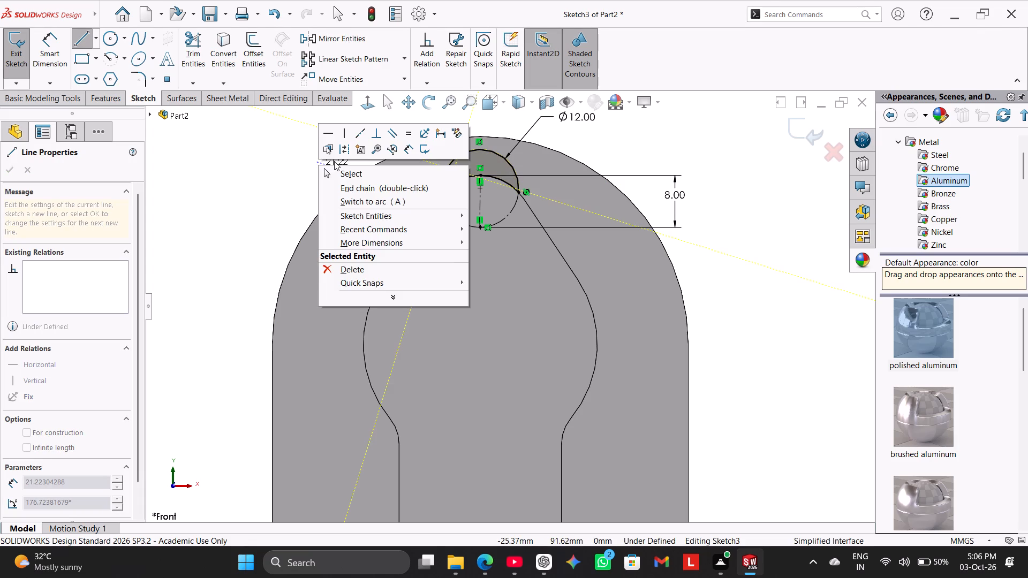
left_click(340, 169)
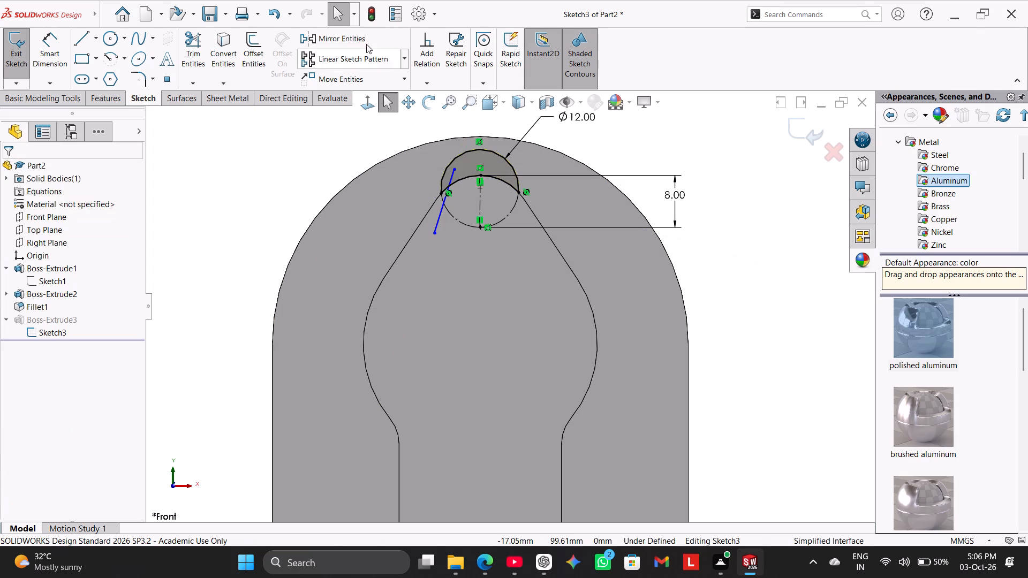
Mirror the slanted line about the circle's vertical centerline.
left_click(366, 35)
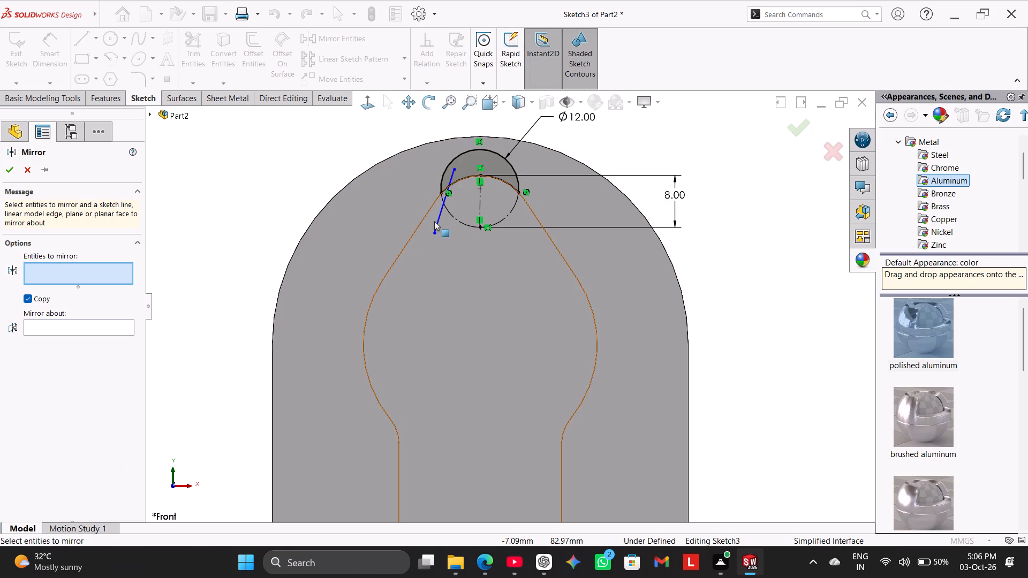
left_click(435, 223)
left_click(276, 180)
right_click(276, 180)
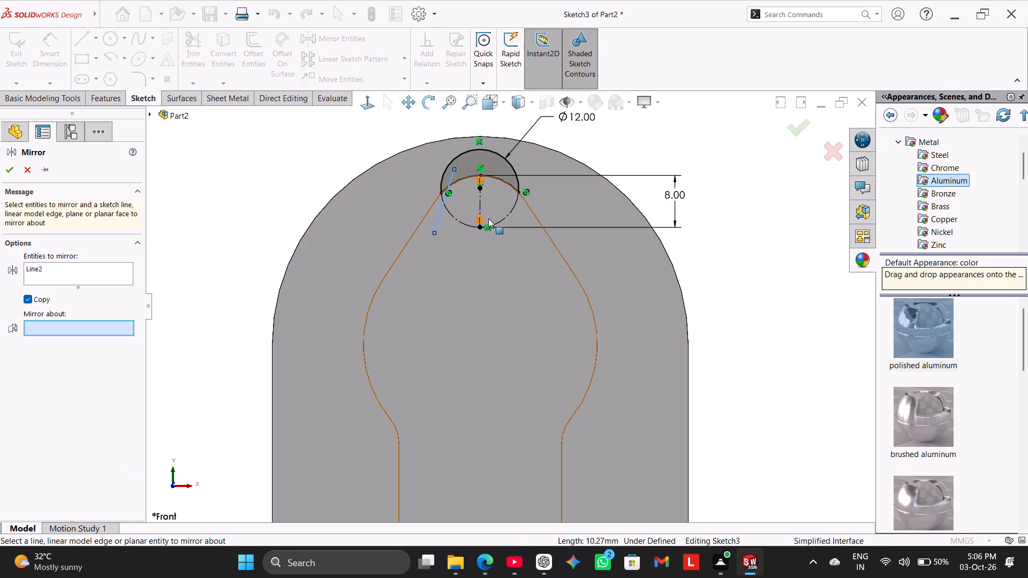
left_click(480, 201)
right_click(199, 182)
left_click_drag(267, 261, 253, 262)
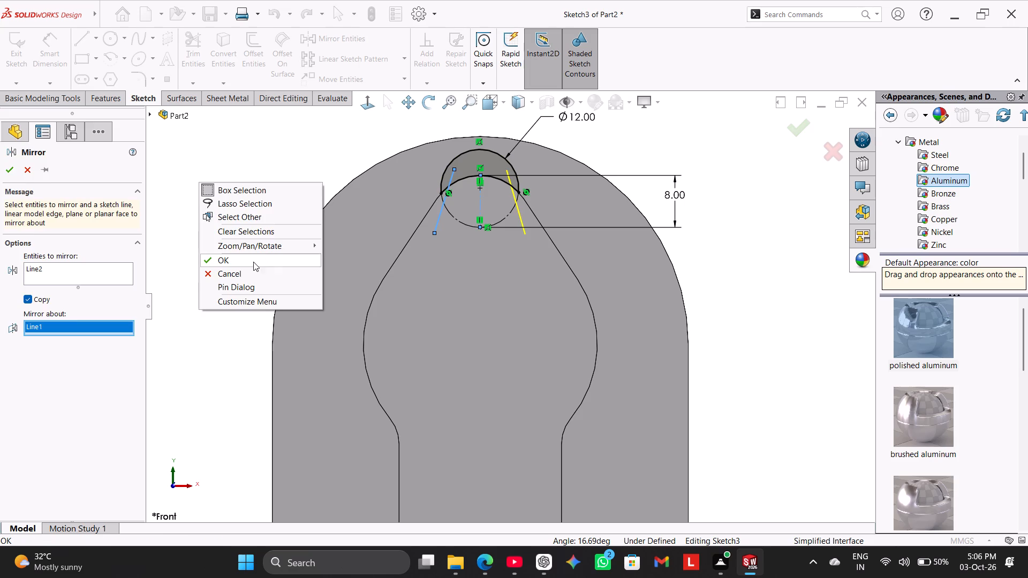
left_click_drag(253, 262, 260, 261)
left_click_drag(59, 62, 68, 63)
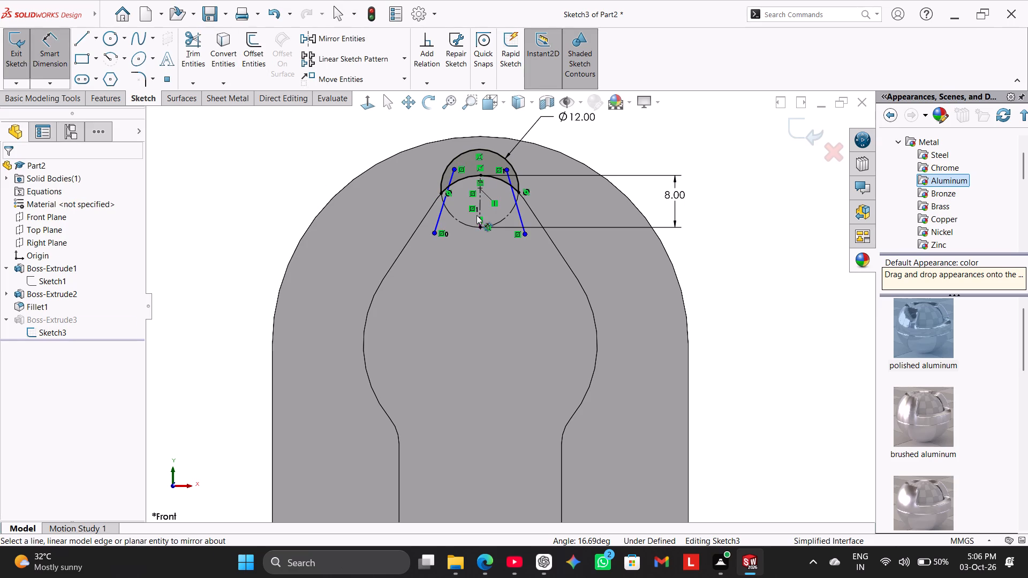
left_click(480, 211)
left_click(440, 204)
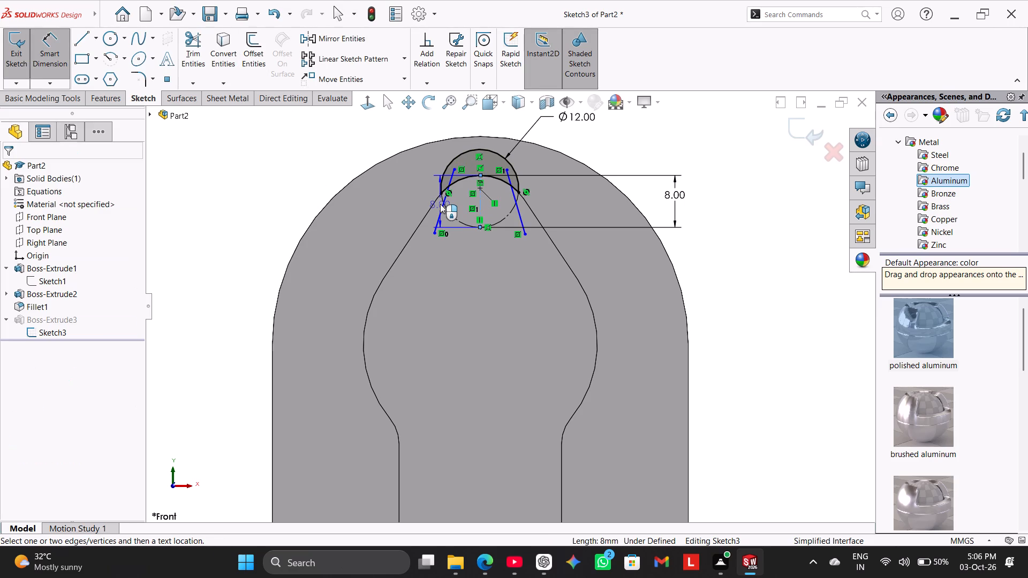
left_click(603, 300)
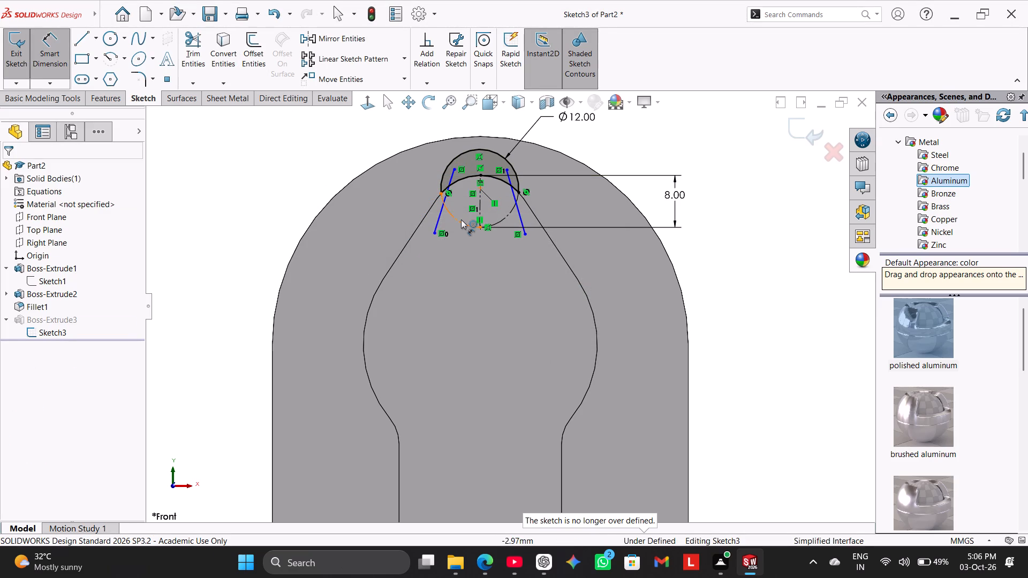
Dimension the angle between the vertical centerline and the left slanted line as 15°.
left_click(480, 208)
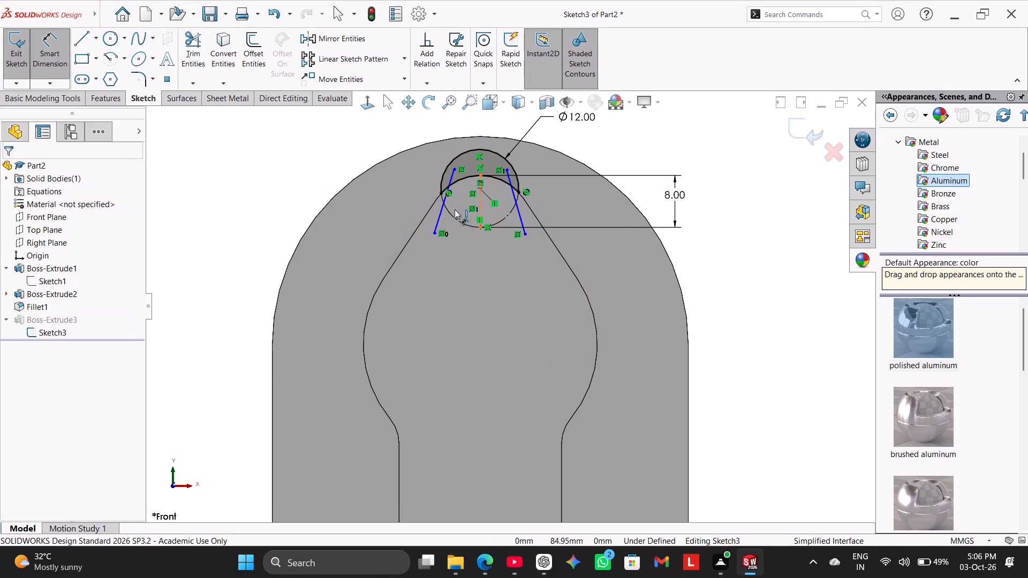
left_click(441, 214)
left_click(458, 258)
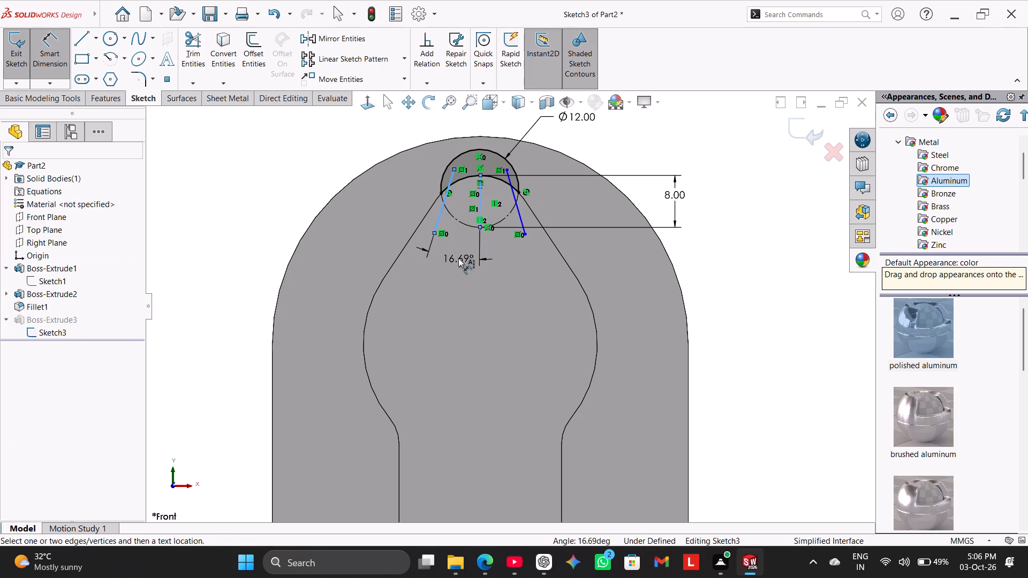
type("15")
key("Return")
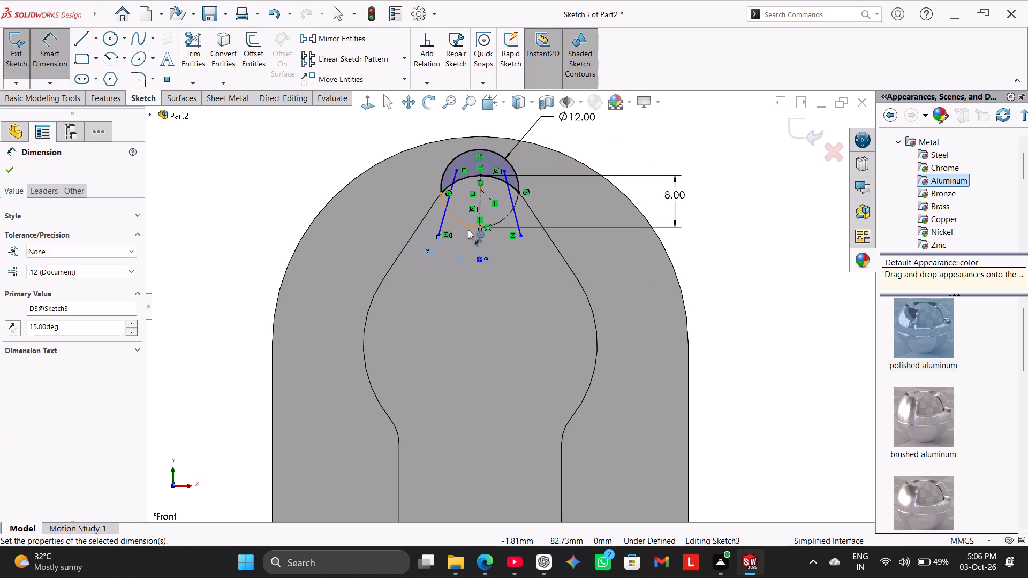
right_click(239, 155)
left_click(267, 190)
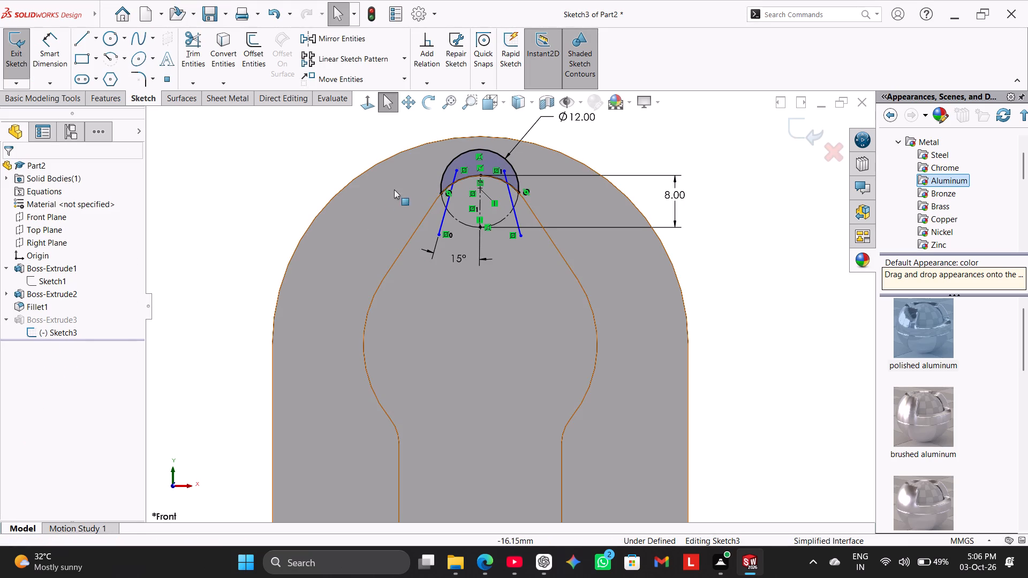
Make the left slanted line tangent to the crescent's 12 mm outer arc.
left_click(456, 175)
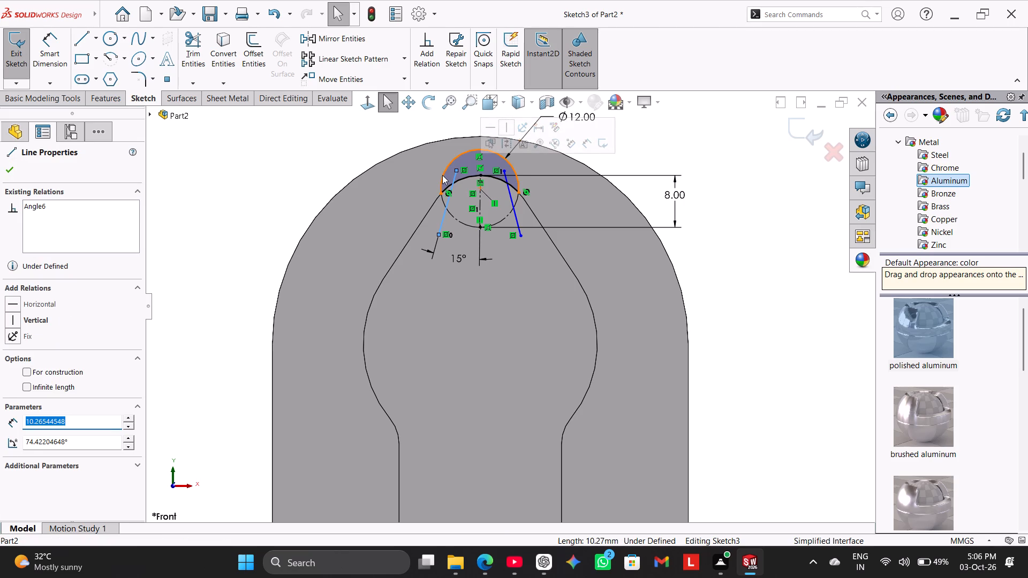
left_click(442, 175)
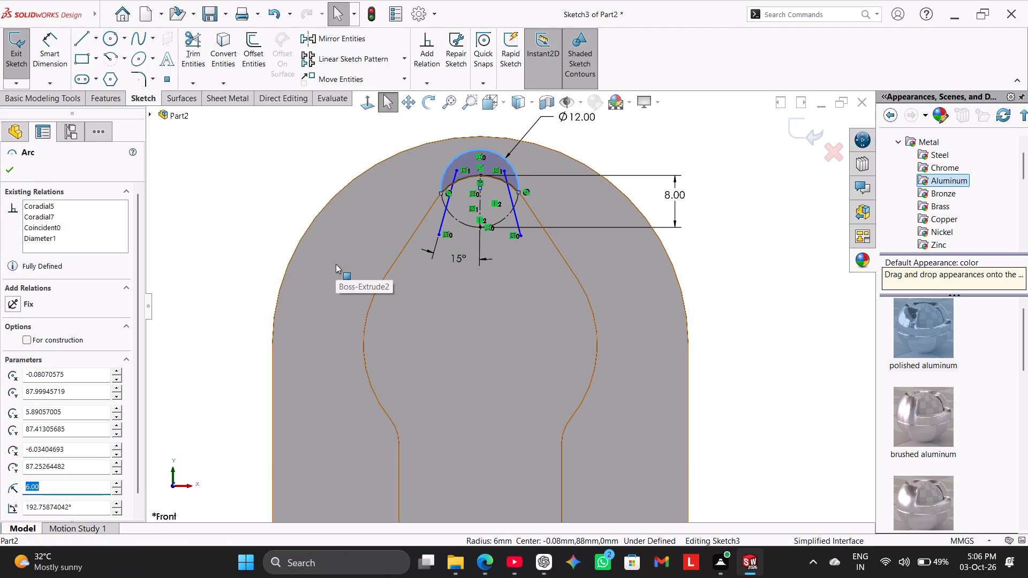
left_click(444, 217, "ctrl")
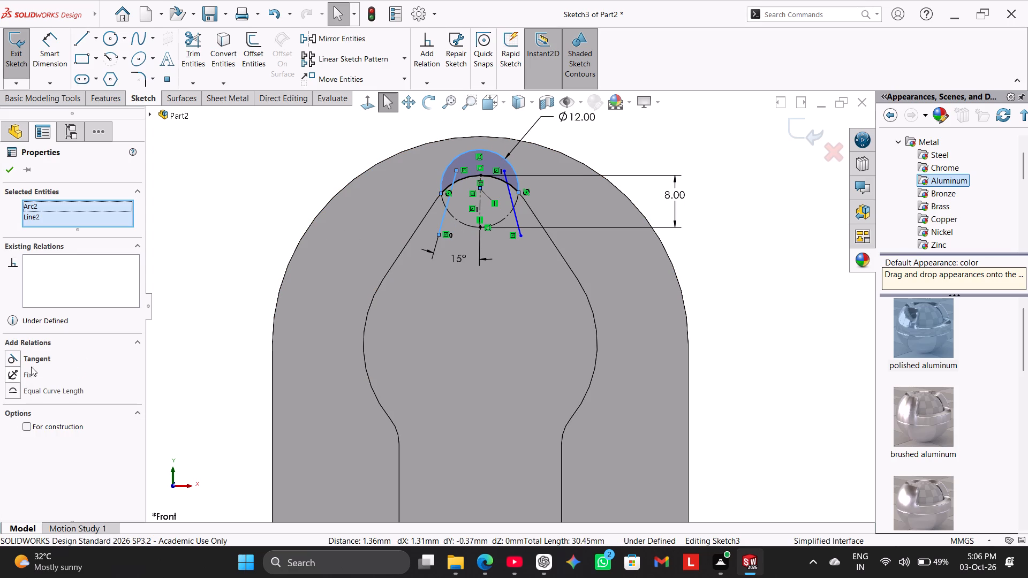
left_click(31, 363)
left_click(257, 203)
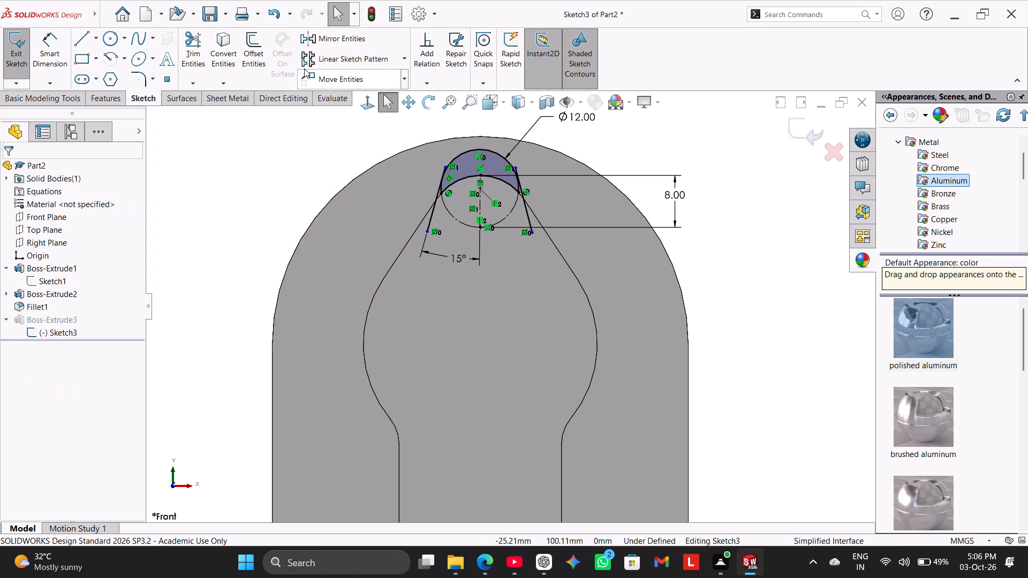
Trim the upper end of the left slanted line where it extends beyond its tangent point on the arc.
left_click(194, 47)
scroll(435, 147, "down", 6)
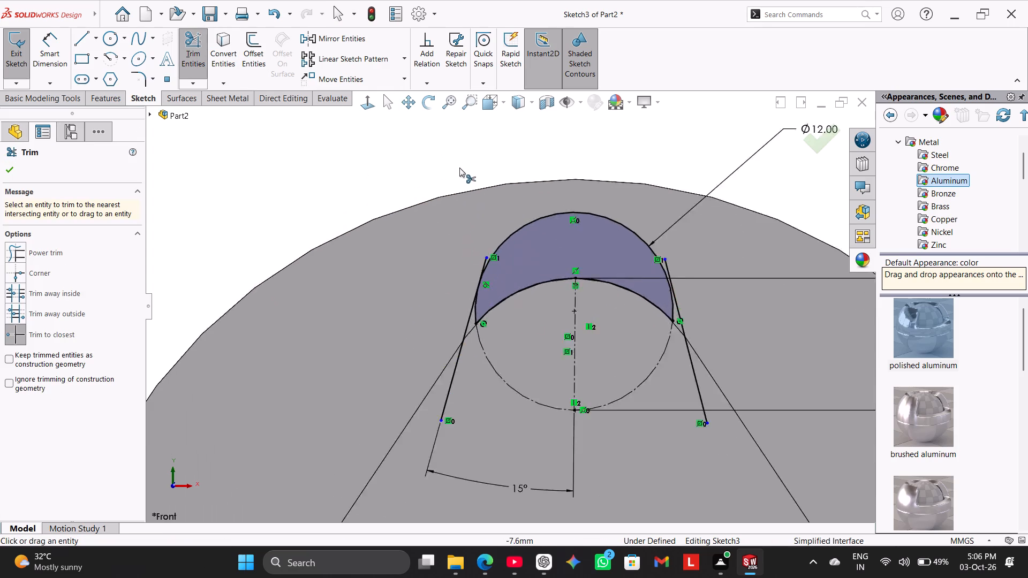
scroll(459, 168, "down", 2)
left_click(516, 359)
scroll(689, 355, "up", 3)
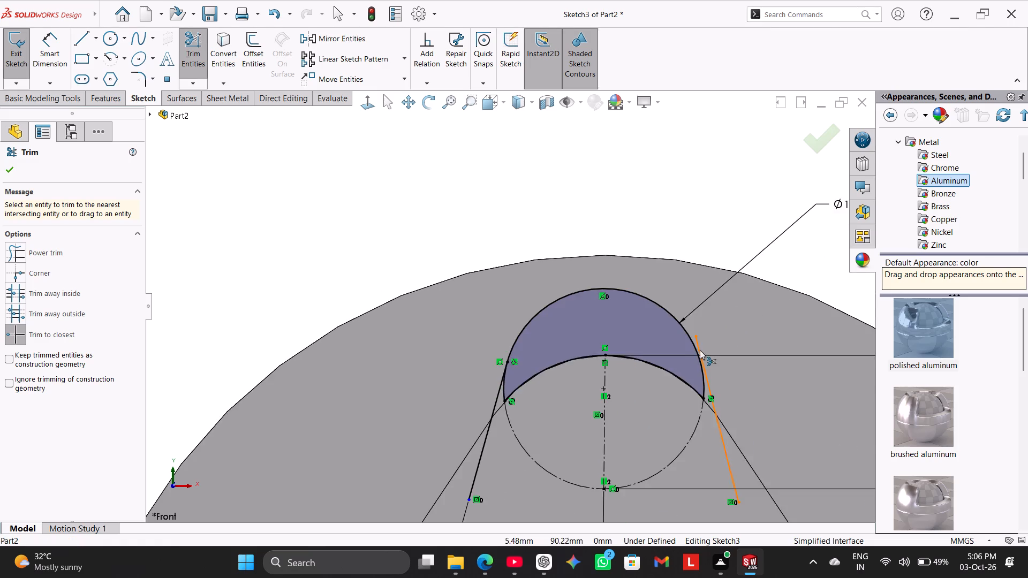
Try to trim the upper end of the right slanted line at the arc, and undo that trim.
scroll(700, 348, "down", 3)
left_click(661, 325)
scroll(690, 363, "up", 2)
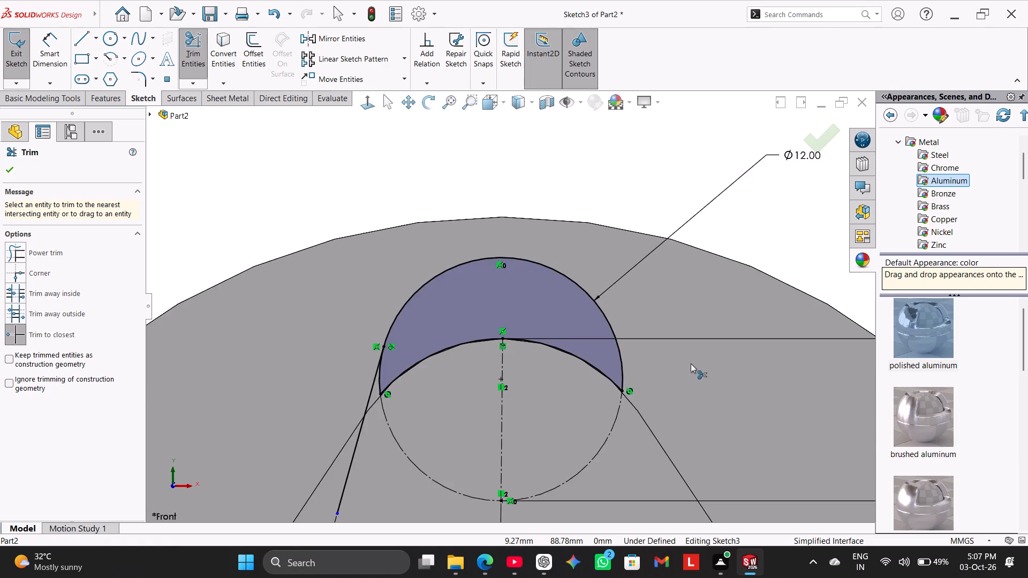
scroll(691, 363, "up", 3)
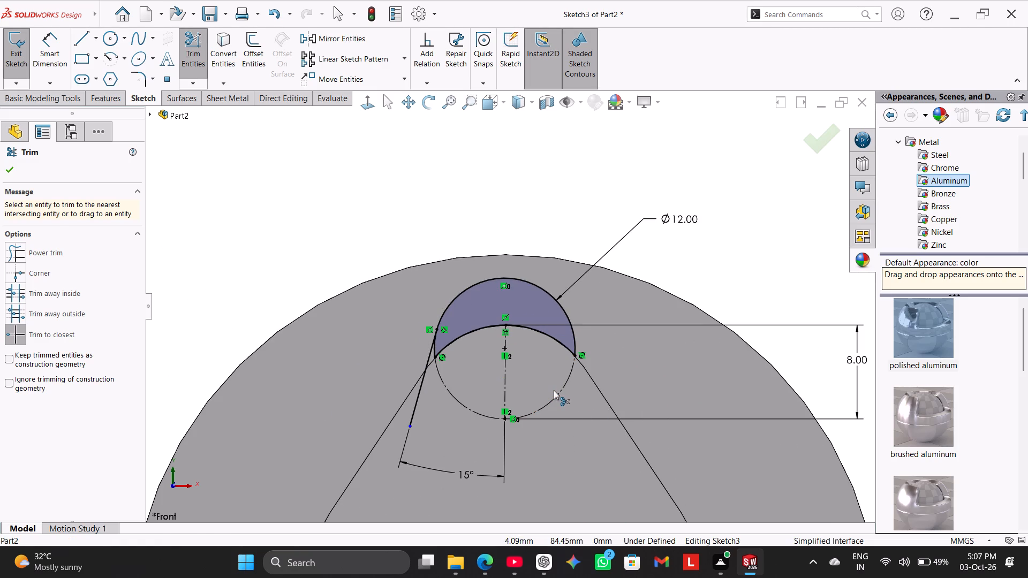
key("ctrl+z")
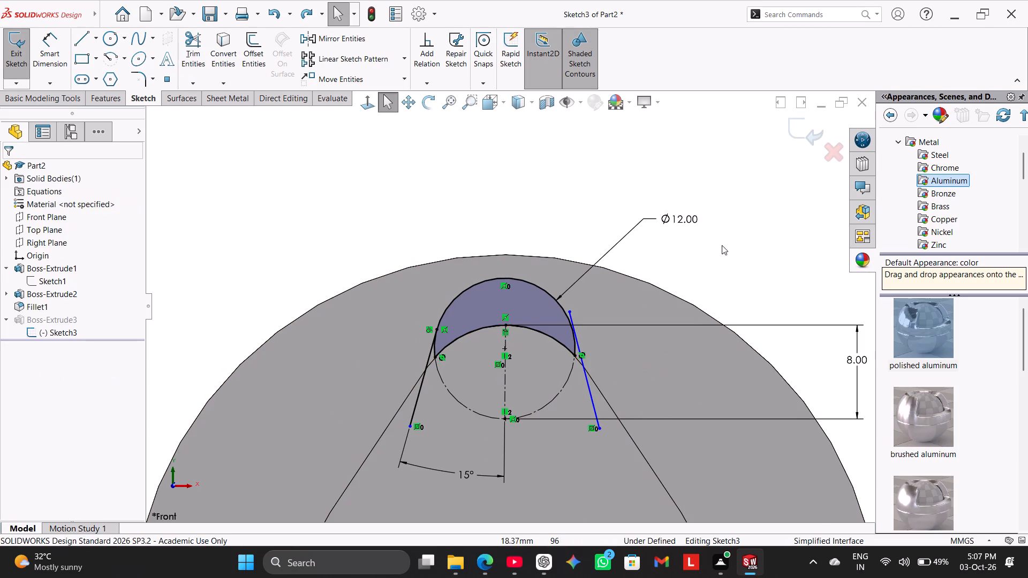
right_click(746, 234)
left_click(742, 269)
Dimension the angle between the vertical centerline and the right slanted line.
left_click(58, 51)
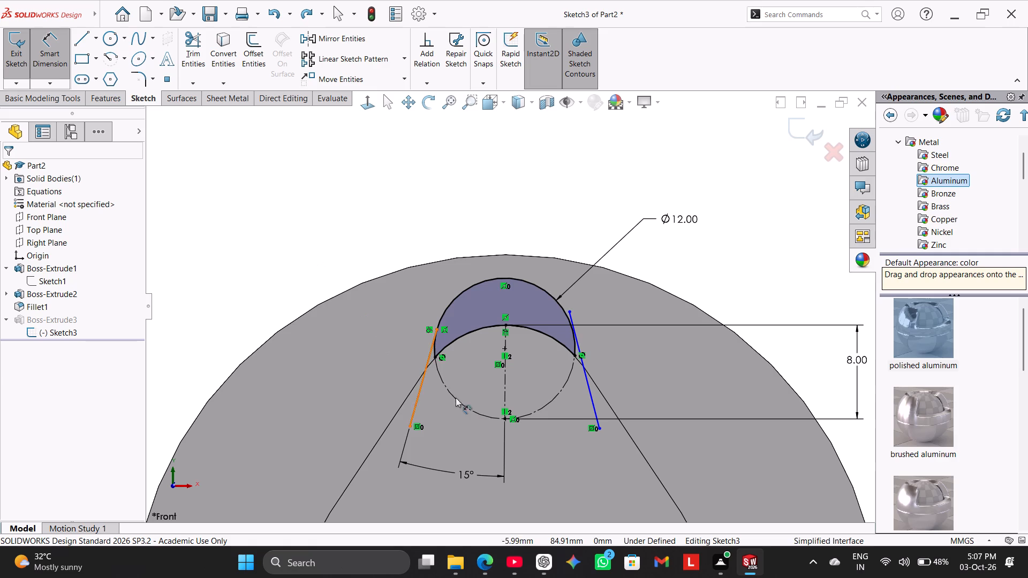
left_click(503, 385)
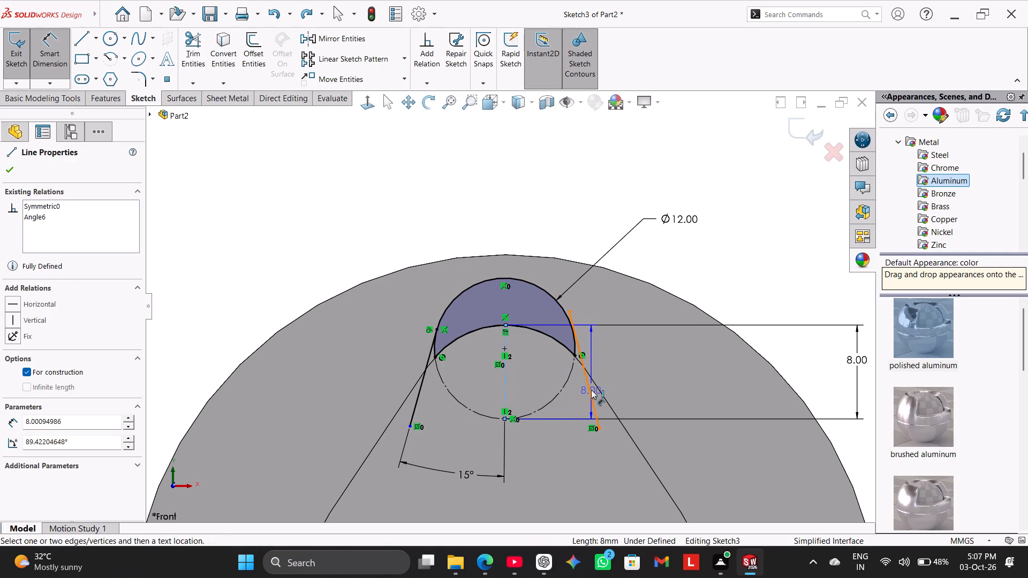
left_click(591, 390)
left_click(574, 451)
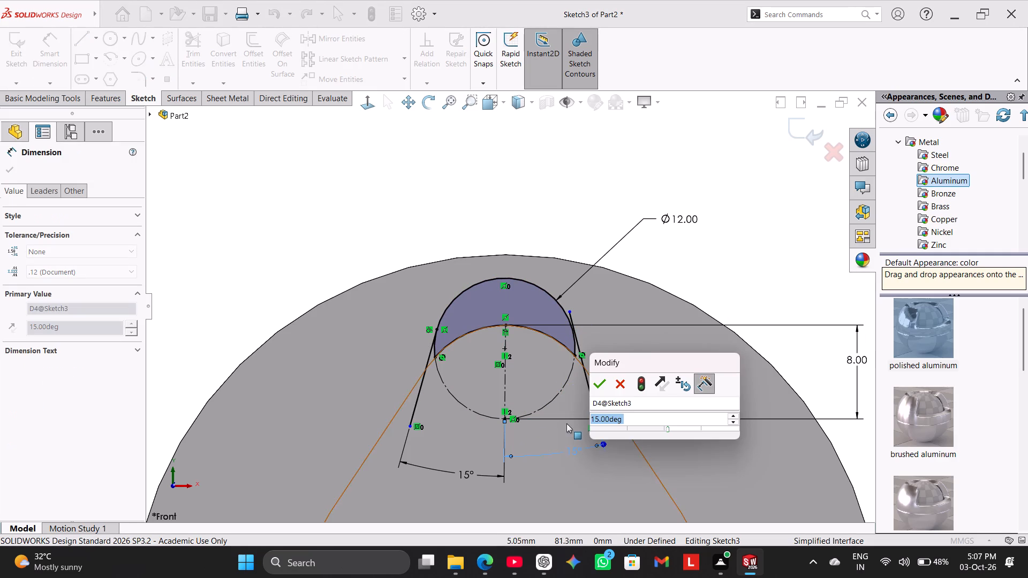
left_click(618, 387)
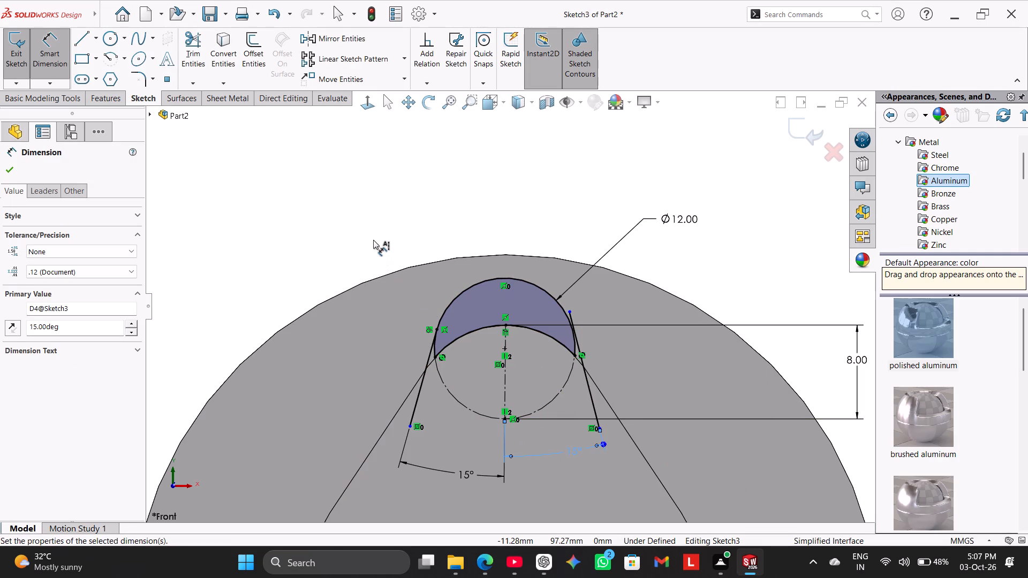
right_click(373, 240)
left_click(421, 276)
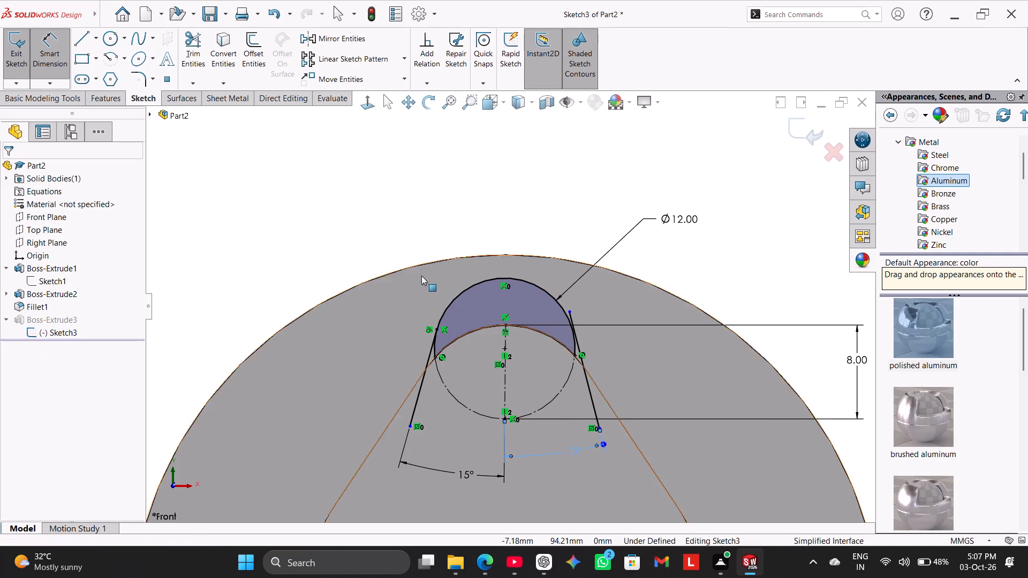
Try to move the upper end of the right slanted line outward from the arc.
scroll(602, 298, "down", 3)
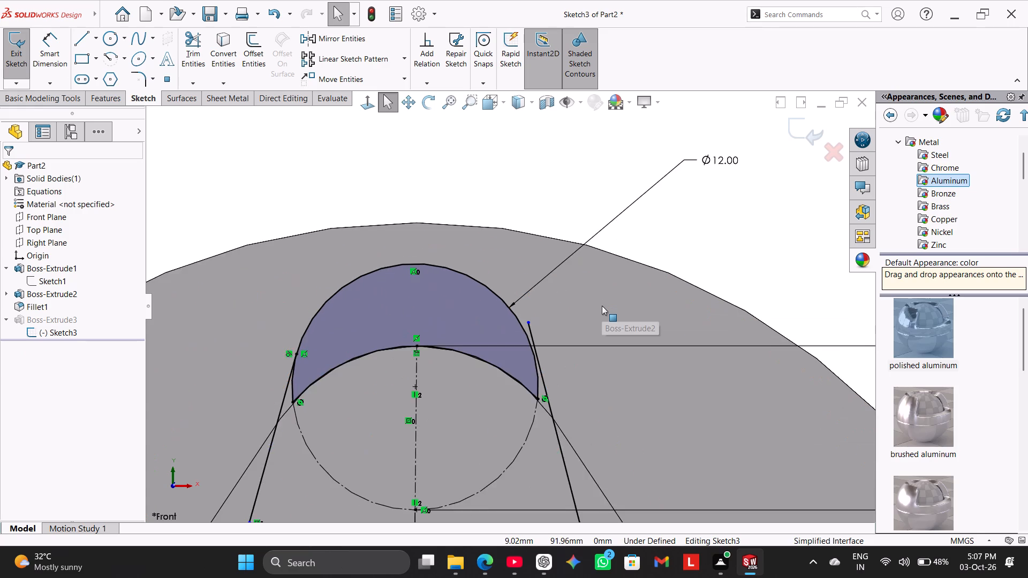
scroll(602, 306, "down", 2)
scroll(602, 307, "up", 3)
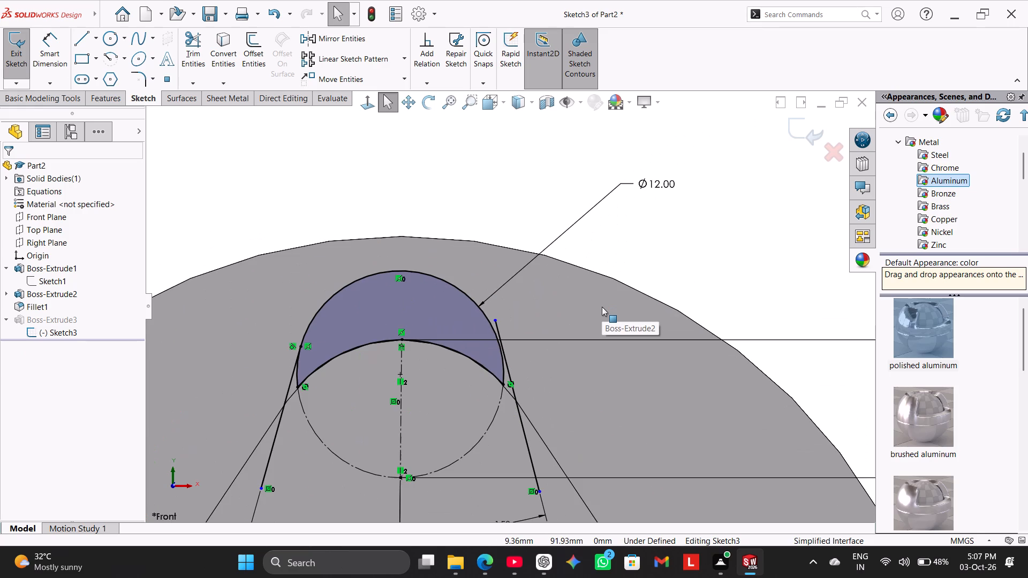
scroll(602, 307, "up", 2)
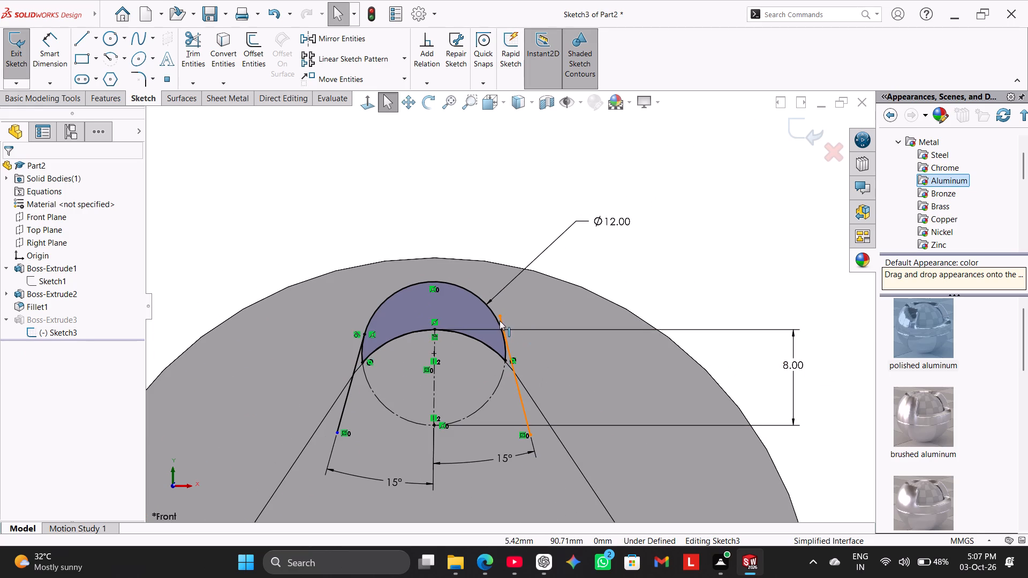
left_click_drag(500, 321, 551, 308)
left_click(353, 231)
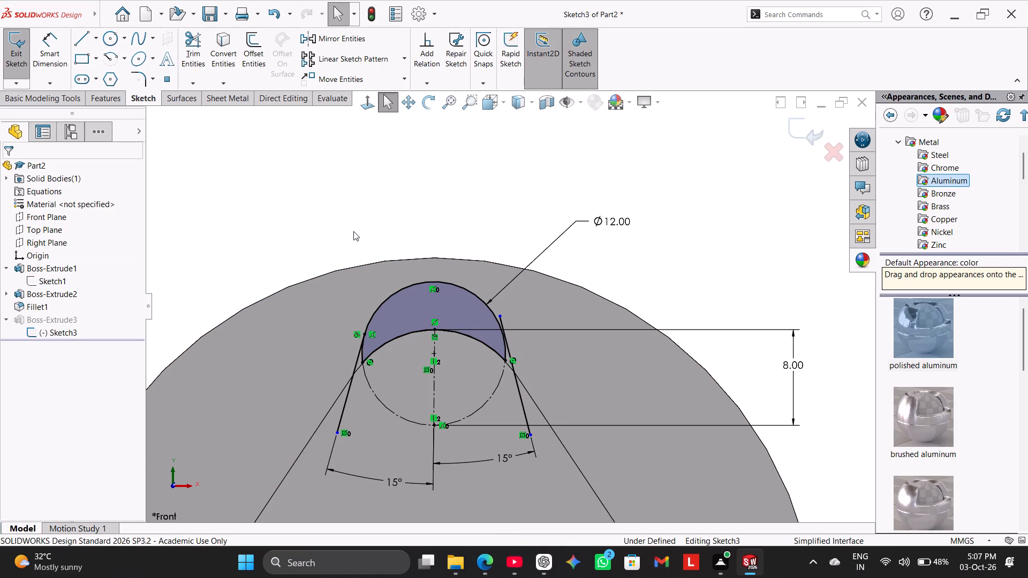
Delete the right slanted line from the crescent sketch.
right_click(523, 399)
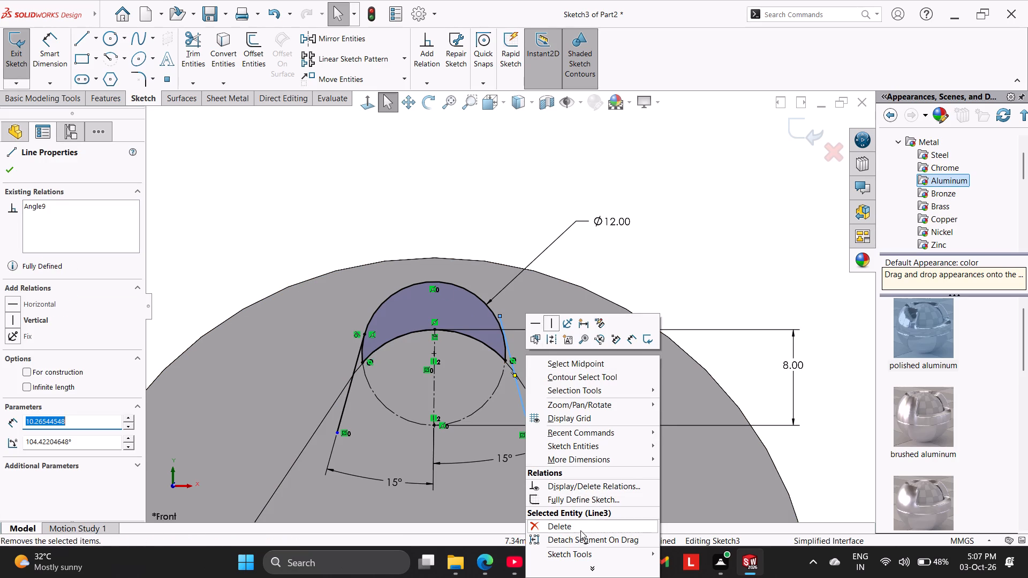
left_click(580, 530)
left_click(452, 284)
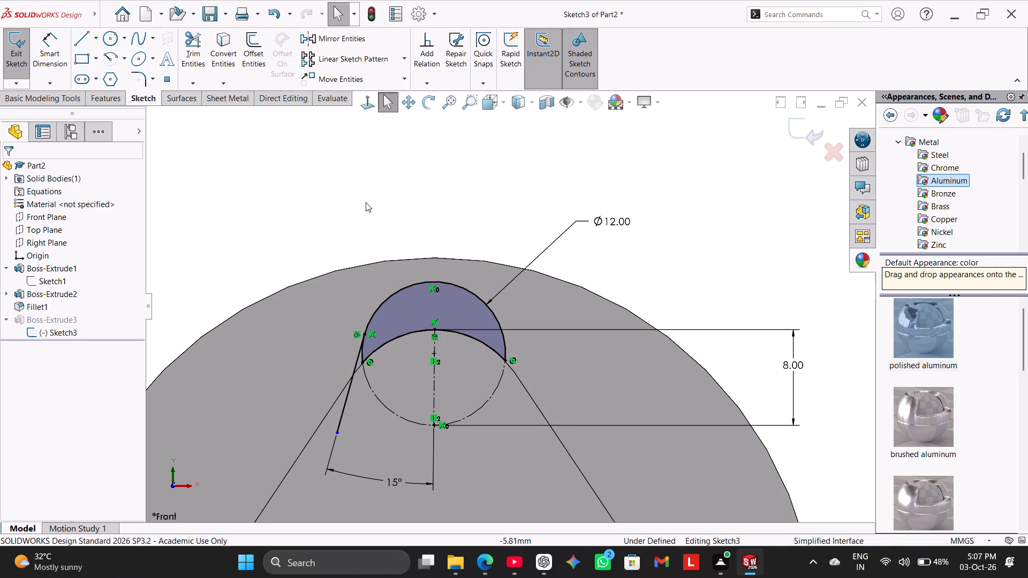
Mirror the trimmed left slanted line about the circle's vertical centerline, keeping the original.
left_click(368, 36)
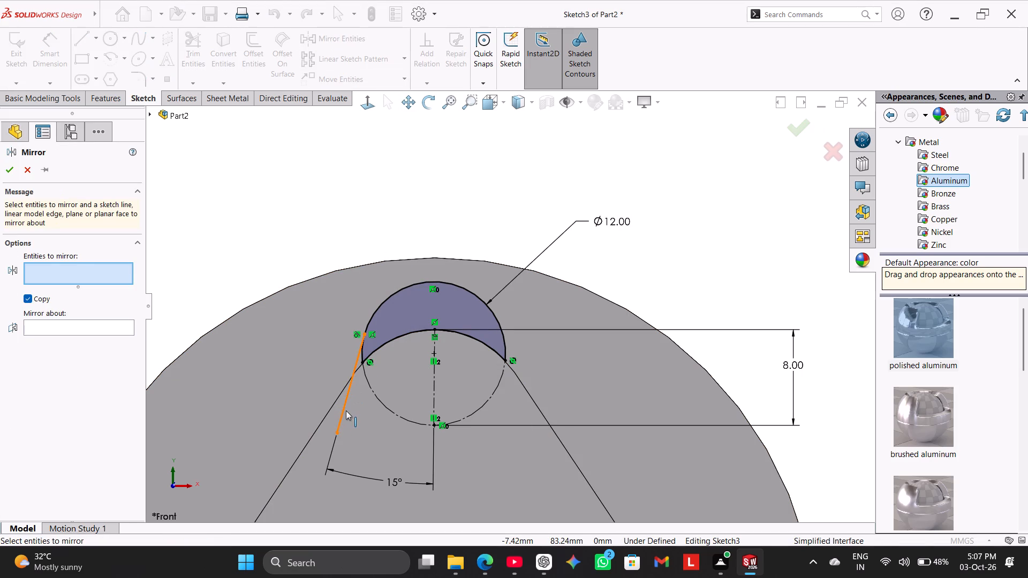
left_click(346, 410)
left_click(109, 325)
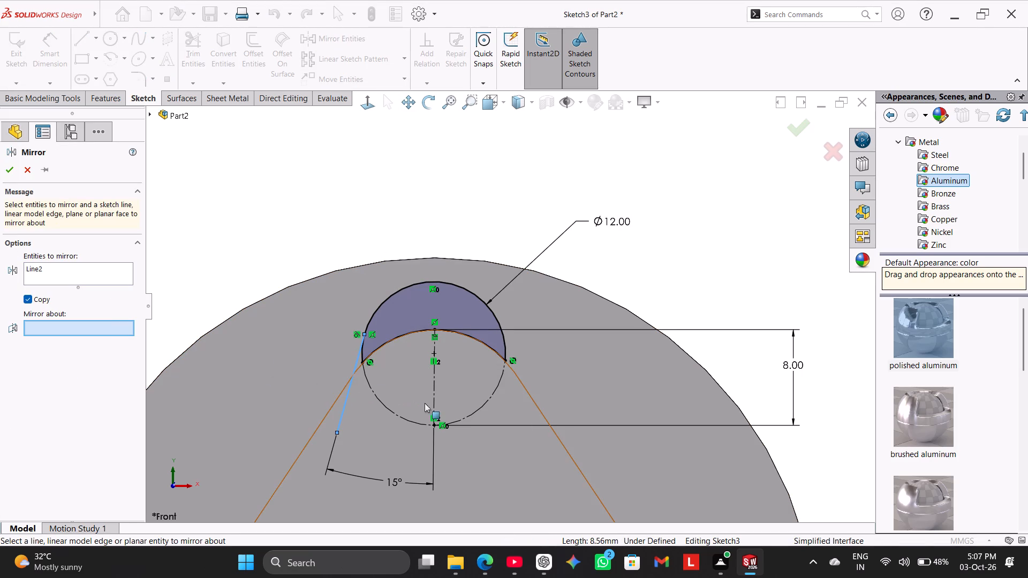
left_click(434, 407)
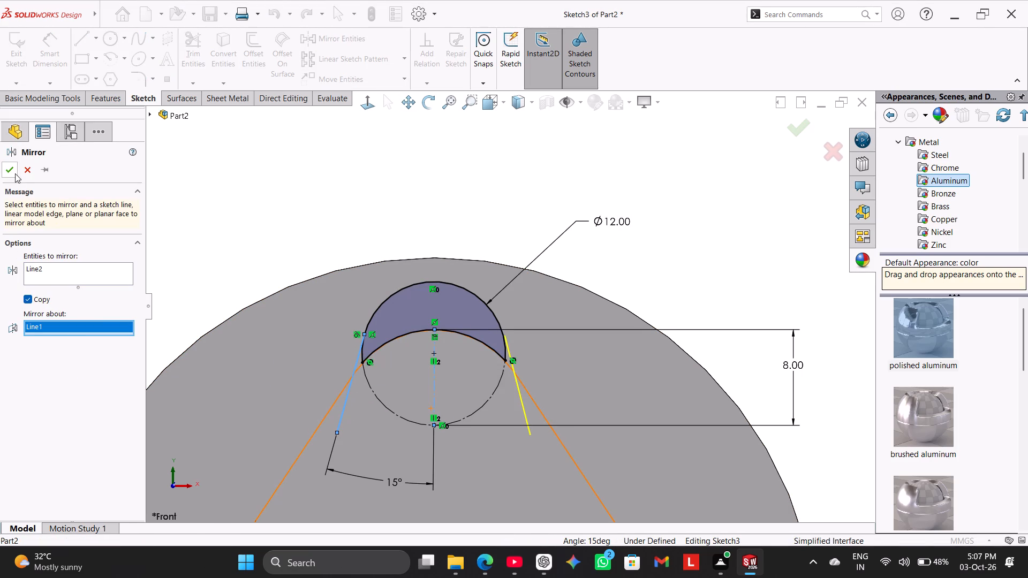
left_click(15, 173)
left_click(268, 201)
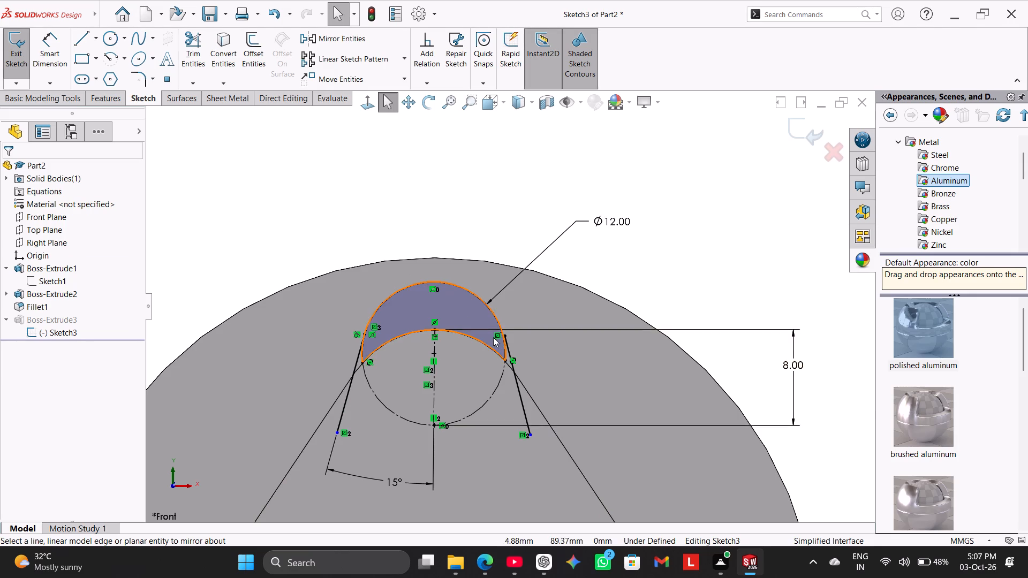
Examine where the mirrored right line meets the 12 mm arc and how the sketch sits on the part.
scroll(532, 352, "down", 3)
scroll(473, 348, "down", 3)
scroll(494, 292, "down", 1)
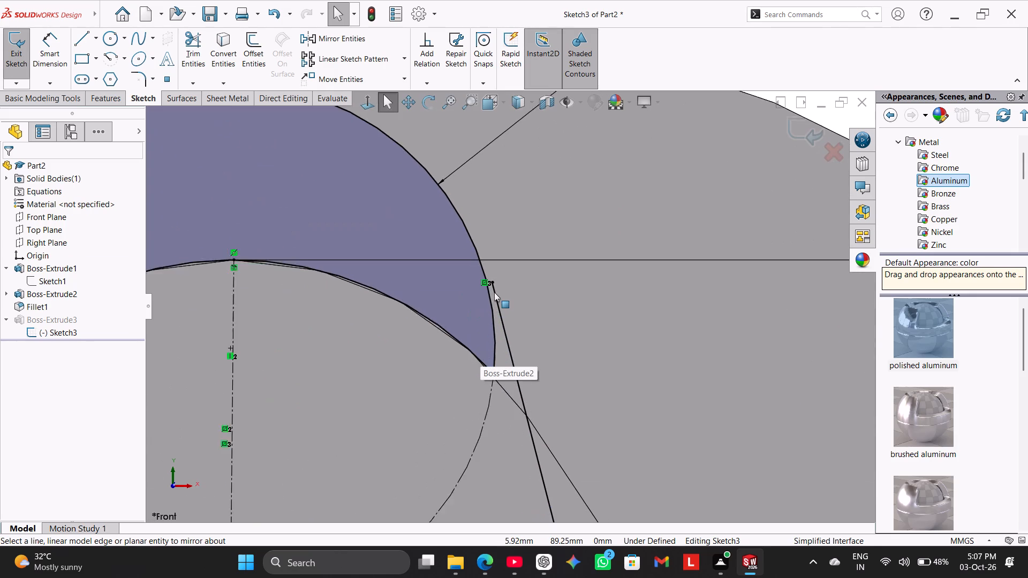
scroll(494, 292, "down", 8)
scroll(494, 292, "up", 13)
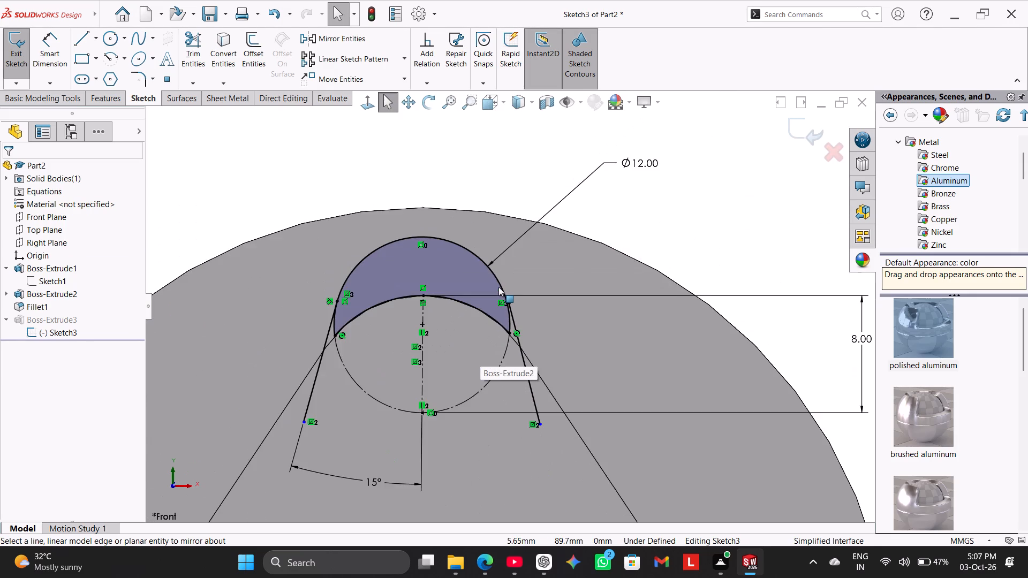
scroll(498, 287, "up", 1)
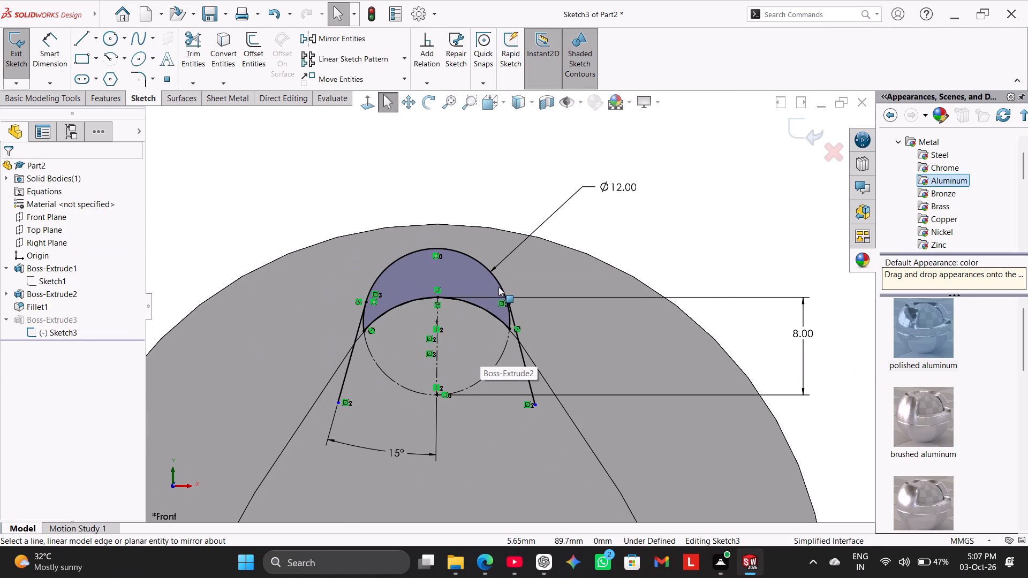
scroll(498, 287, "up", 2)
scroll(498, 287, "down", 2)
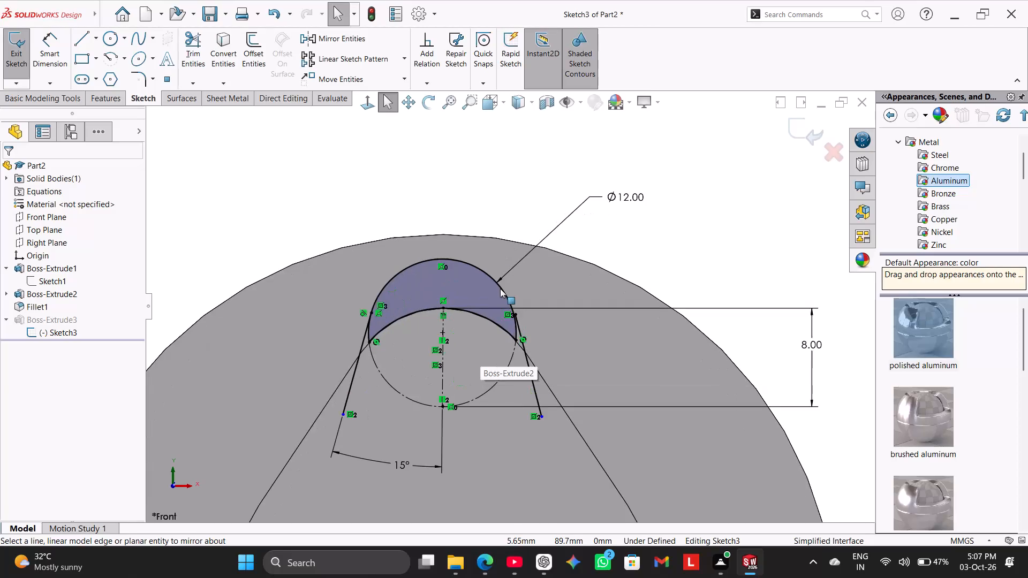
scroll(502, 294, "down", 1)
scroll(510, 460, "up", 2)
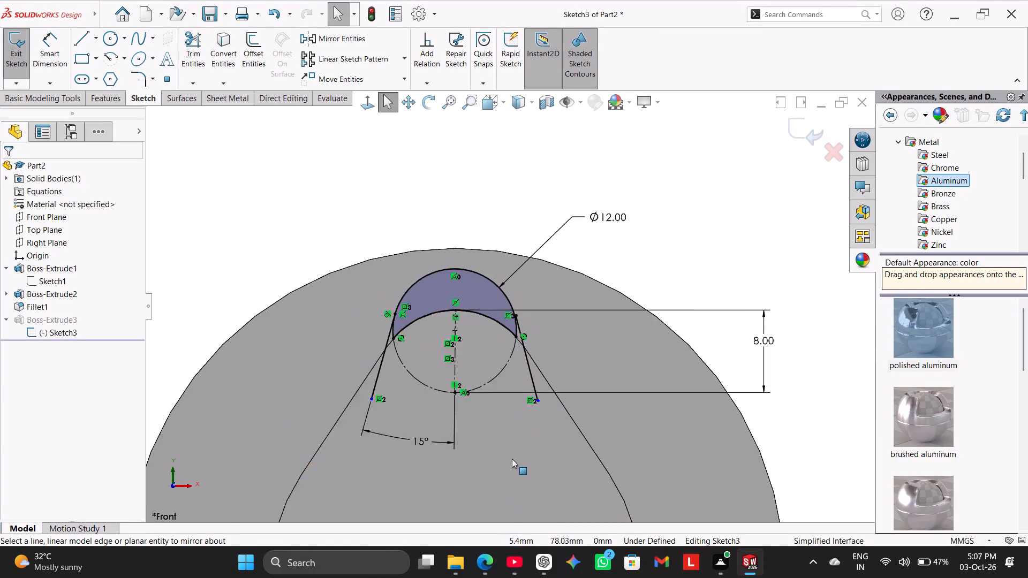
scroll(512, 459, "up", 10)
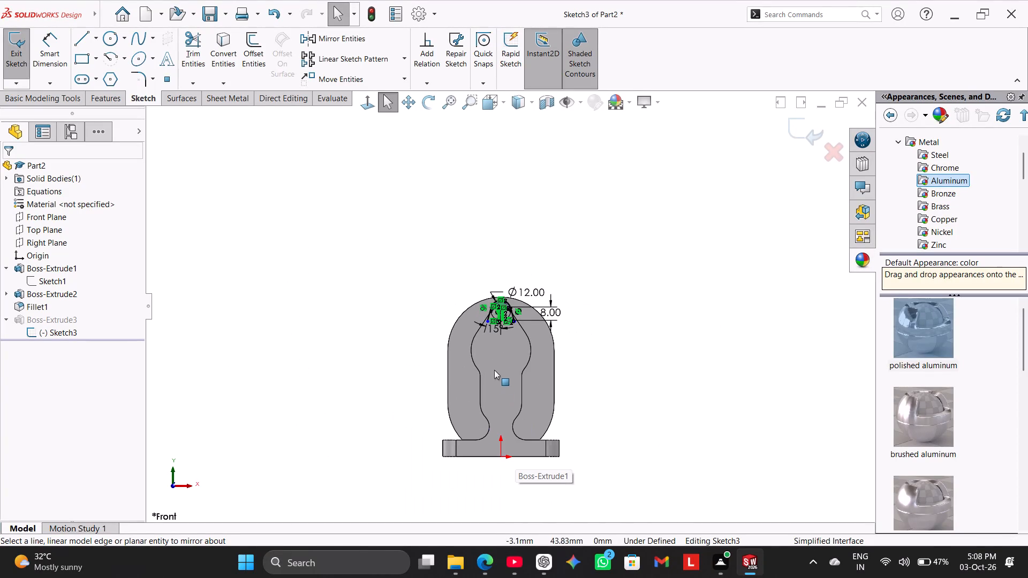
scroll(494, 361, "down", 3)
scroll(521, 231, "down", 2)
scroll(501, 333, "down", 4)
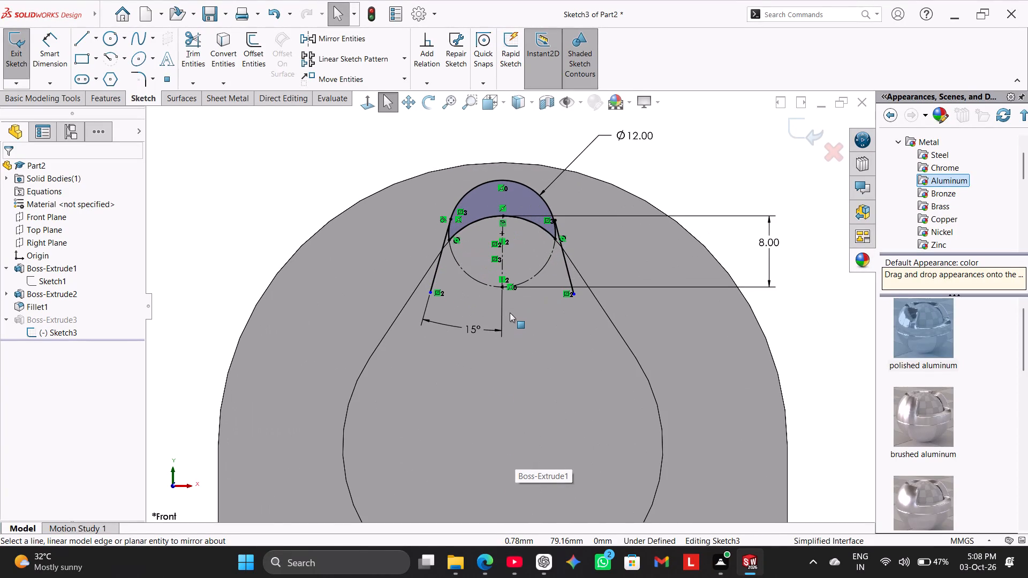
scroll(511, 307, "down", 1)
scroll(511, 307, "up", 4)
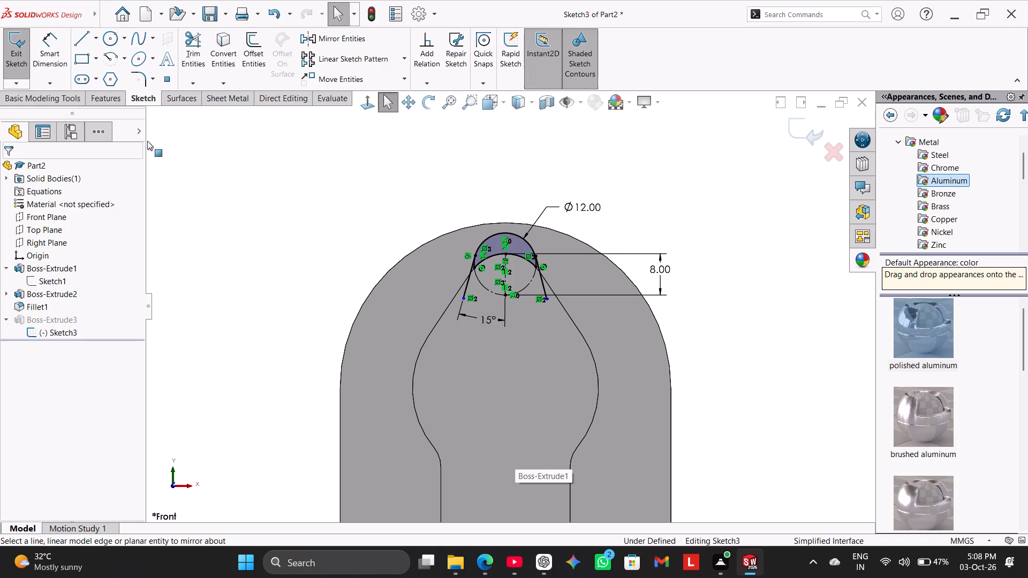
Sketch a centerline about 88 mm long from the origin up to the center of the 12 mm circle.
left_click(97, 42)
left_click(110, 69)
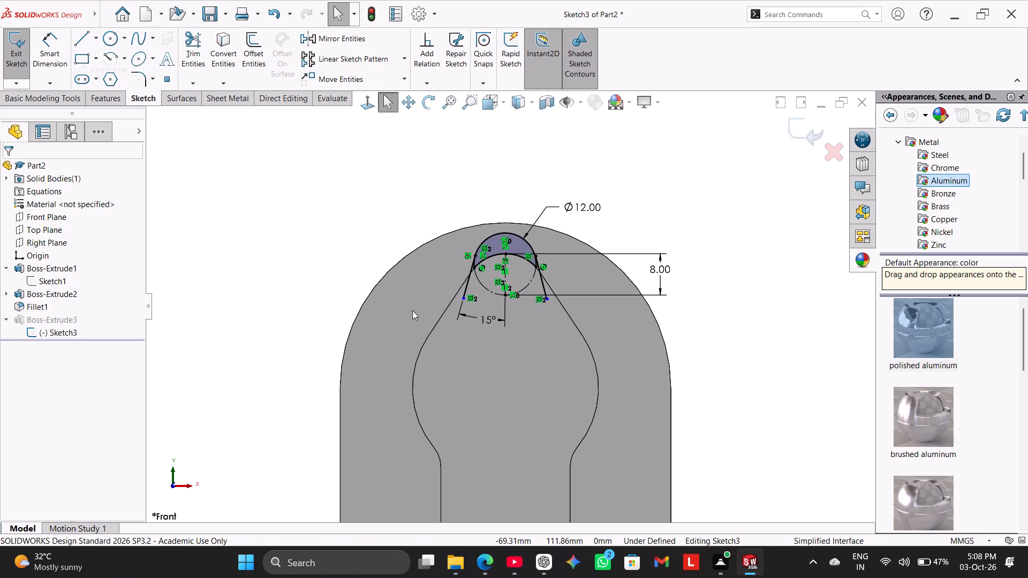
scroll(421, 313, "up", 3)
scroll(485, 370, "up", 1)
scroll(498, 412, "down", 2)
scroll(518, 510, "up", 1)
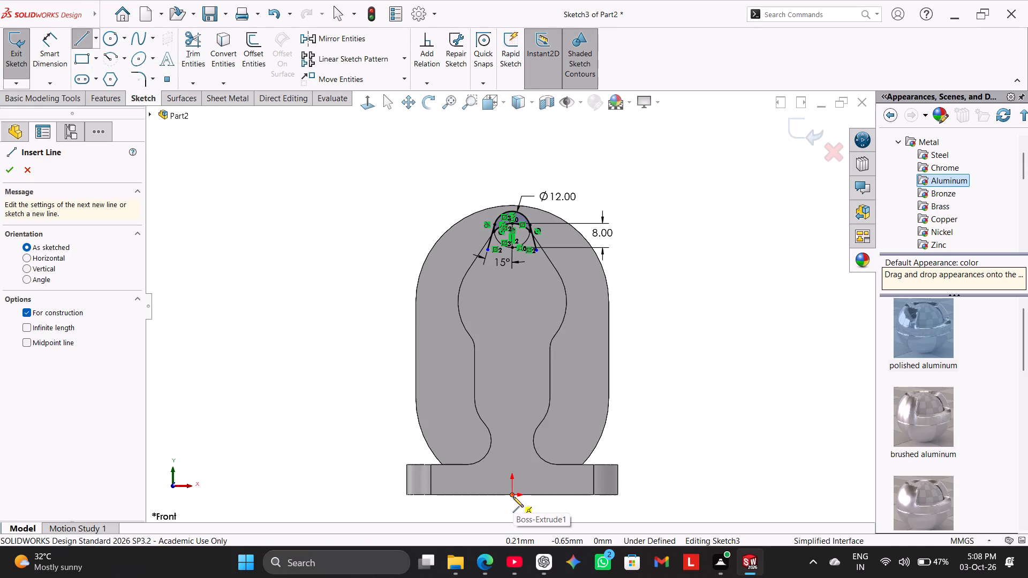
left_click(513, 497)
scroll(508, 253, "down", 6)
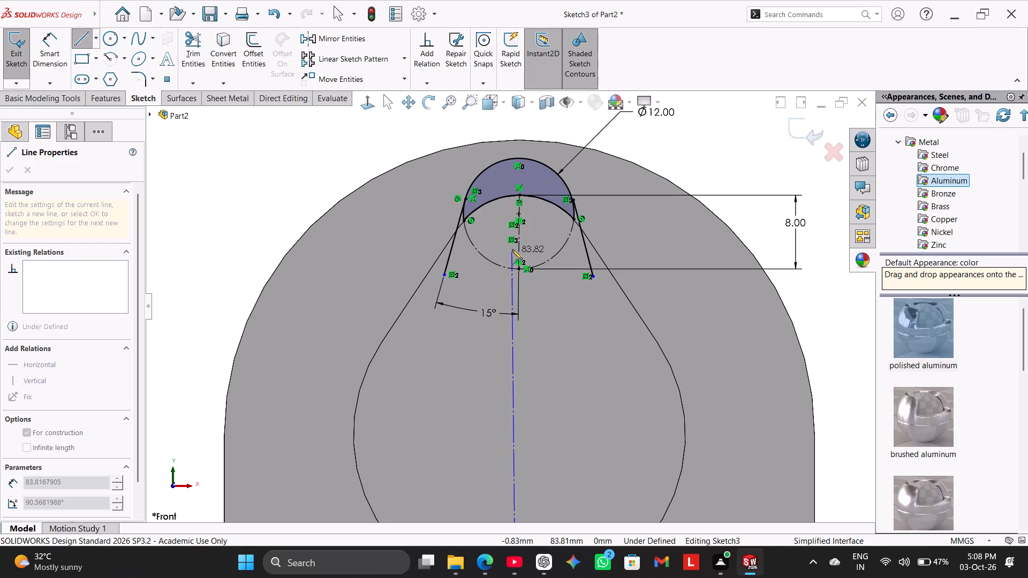
left_click(521, 215)
scroll(439, 363, "up", 2)
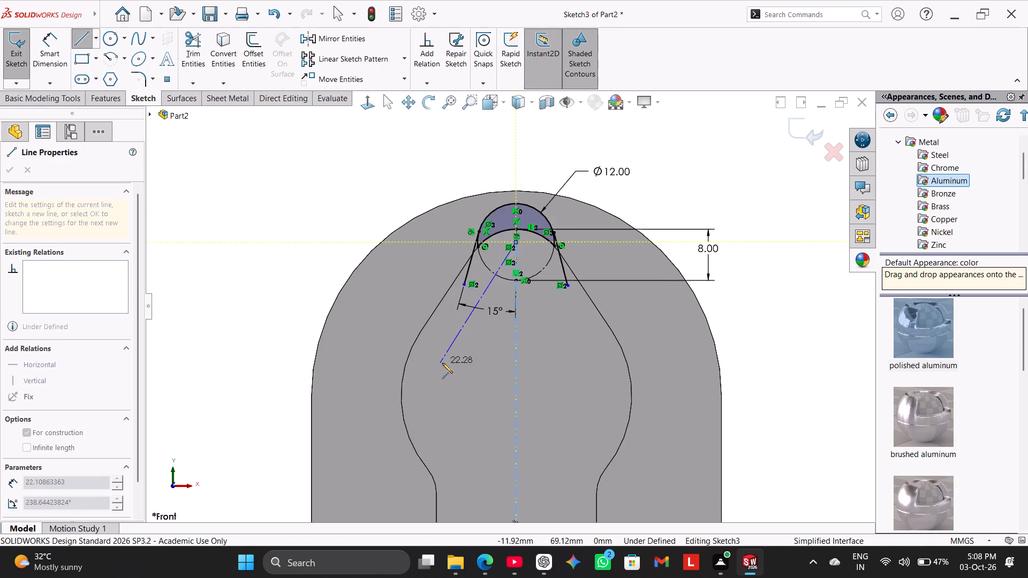
scroll(442, 363, "up", 3)
right_click(262, 282)
left_click(300, 285)
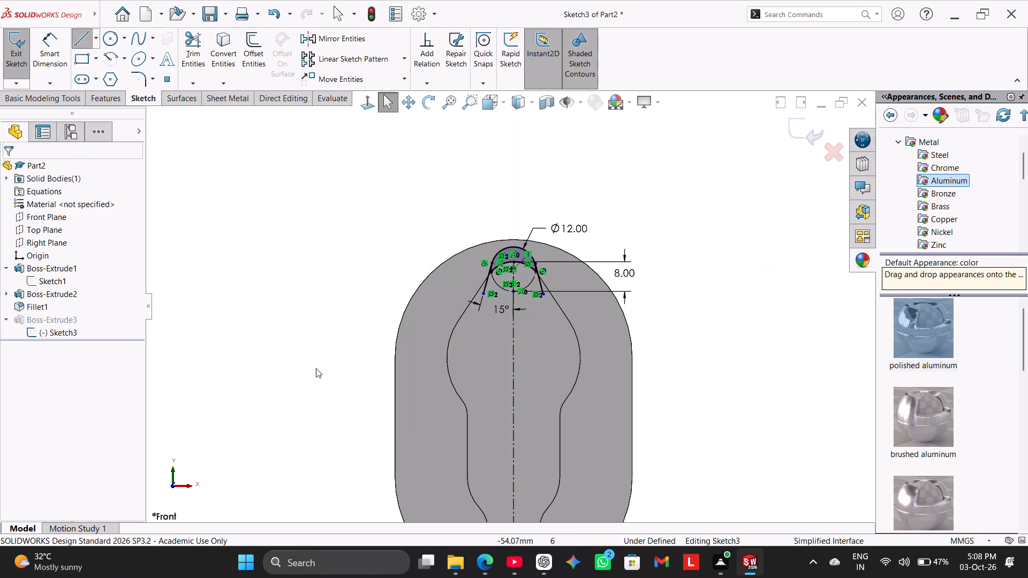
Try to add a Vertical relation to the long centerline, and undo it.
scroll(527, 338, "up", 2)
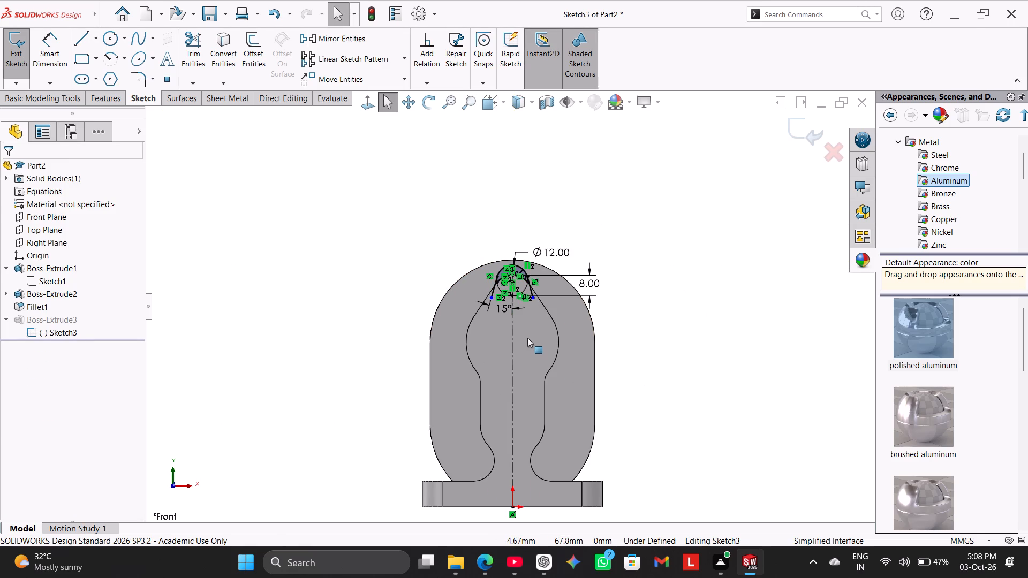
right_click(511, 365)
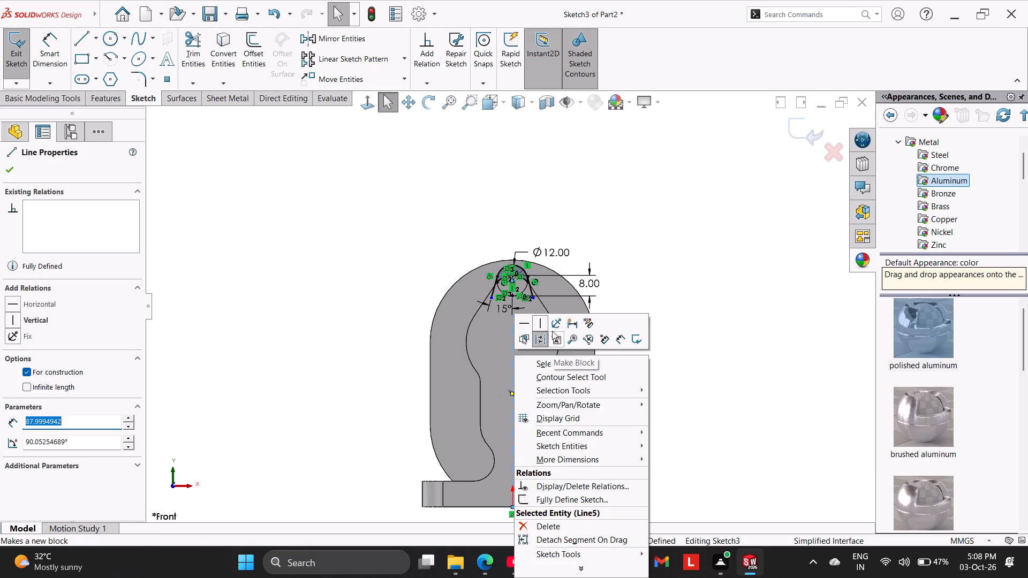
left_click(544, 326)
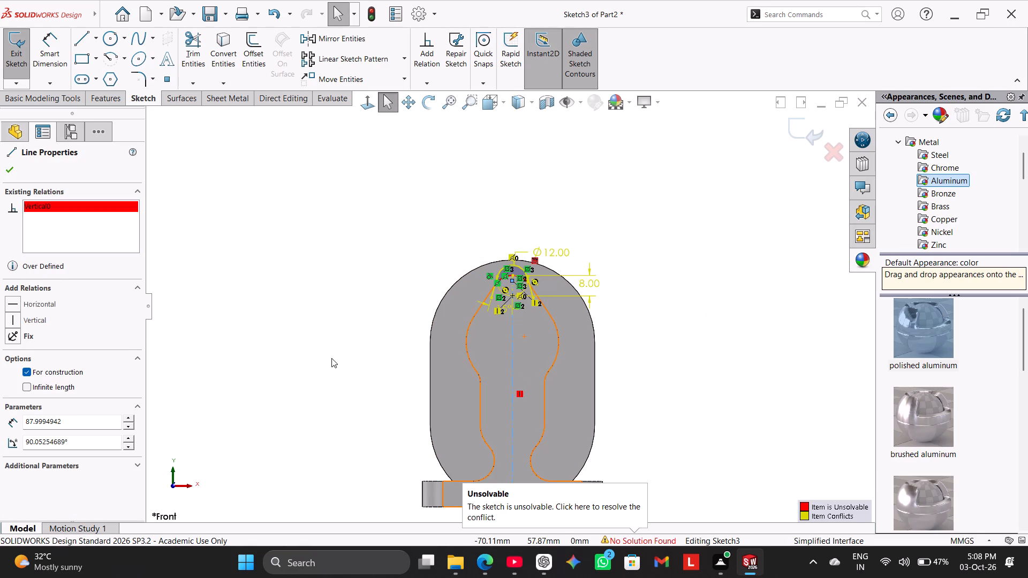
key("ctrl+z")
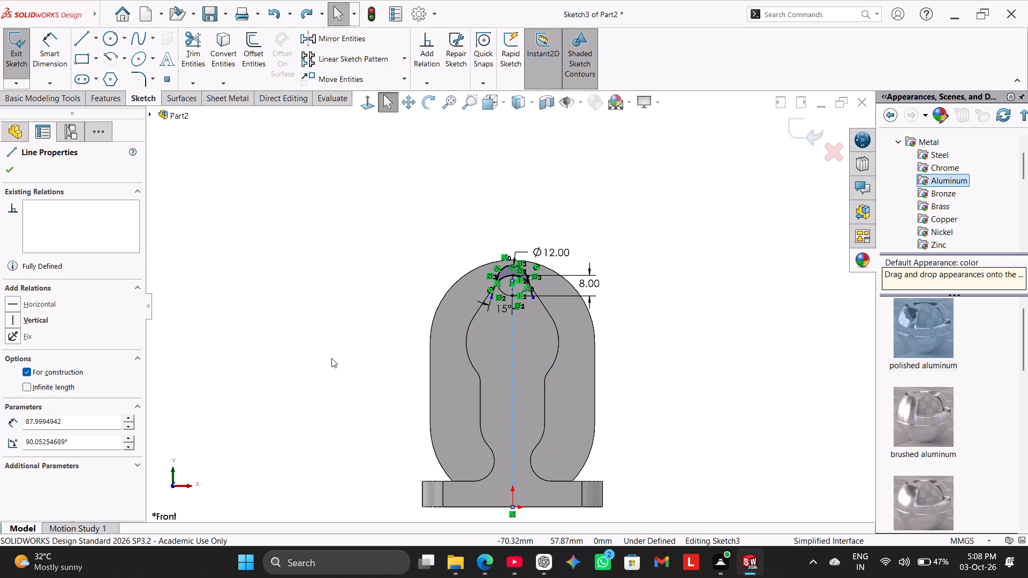
Delete the short vertical construction line inside the 12 mm circle.
scroll(634, 219, "down", 6)
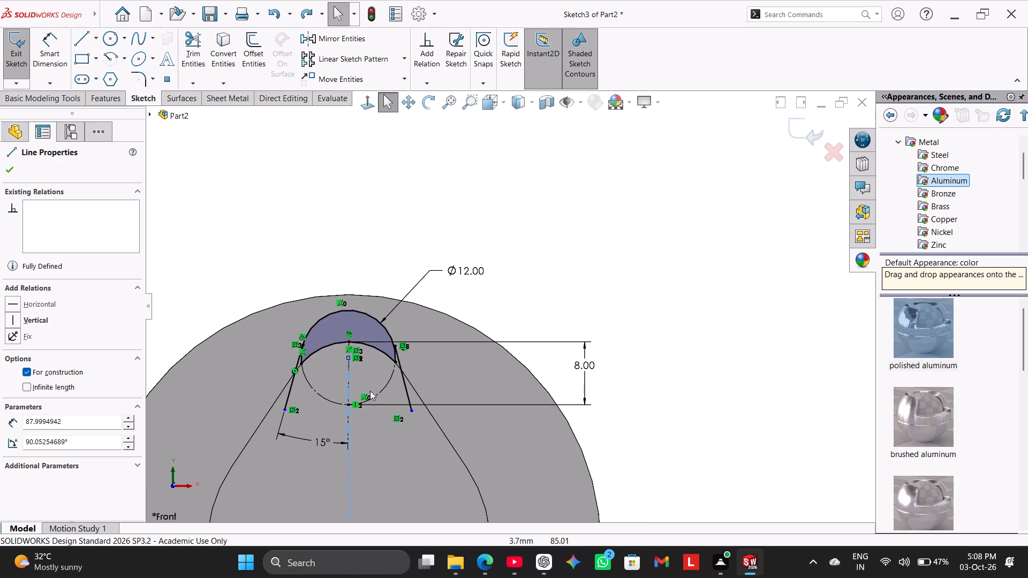
right_click(350, 384)
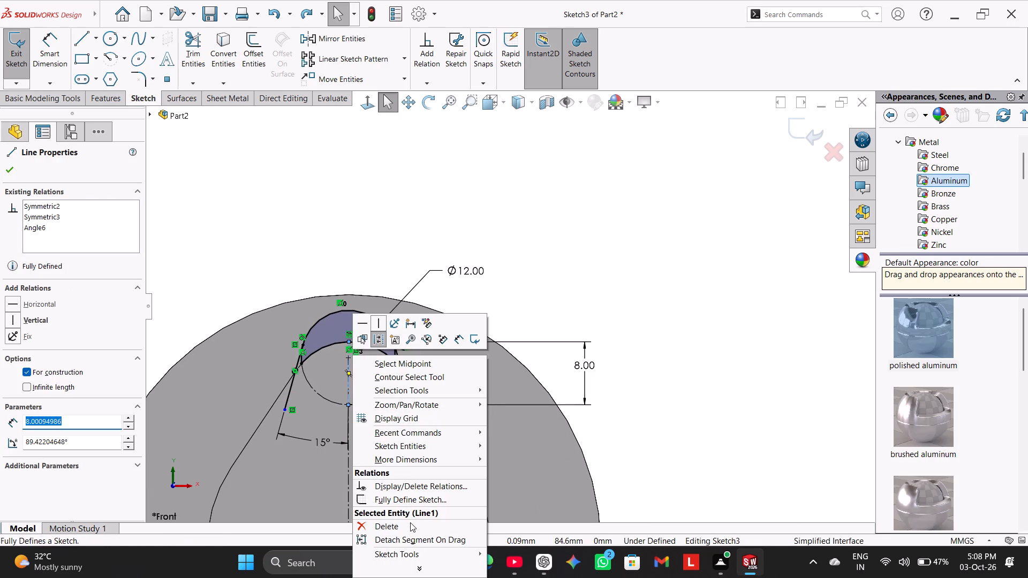
left_click(410, 522)
left_click(440, 282)
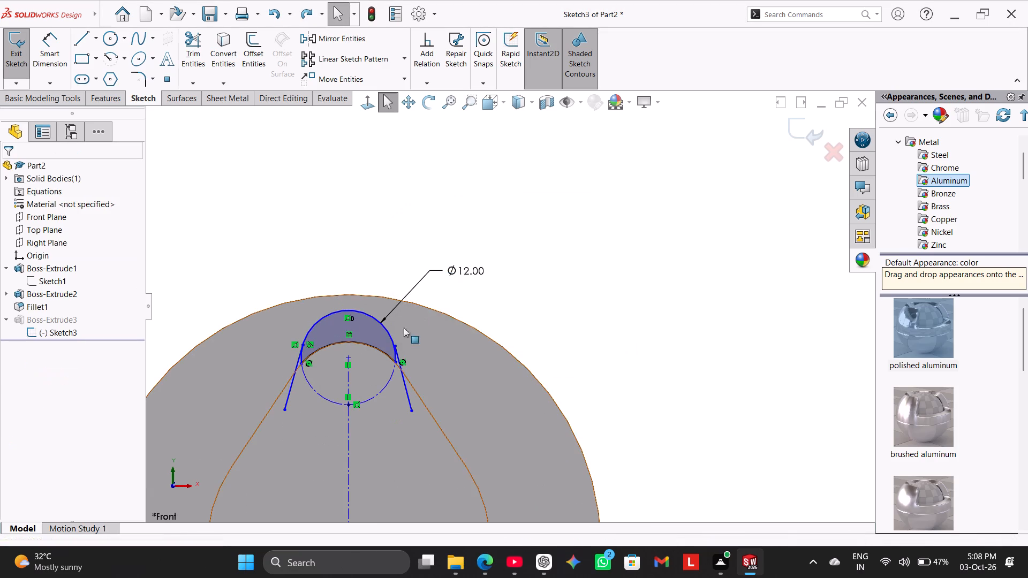
Add a Vertical relation to the long centerline running up from the origin.
scroll(366, 393, "up", 2)
left_click(215, 287)
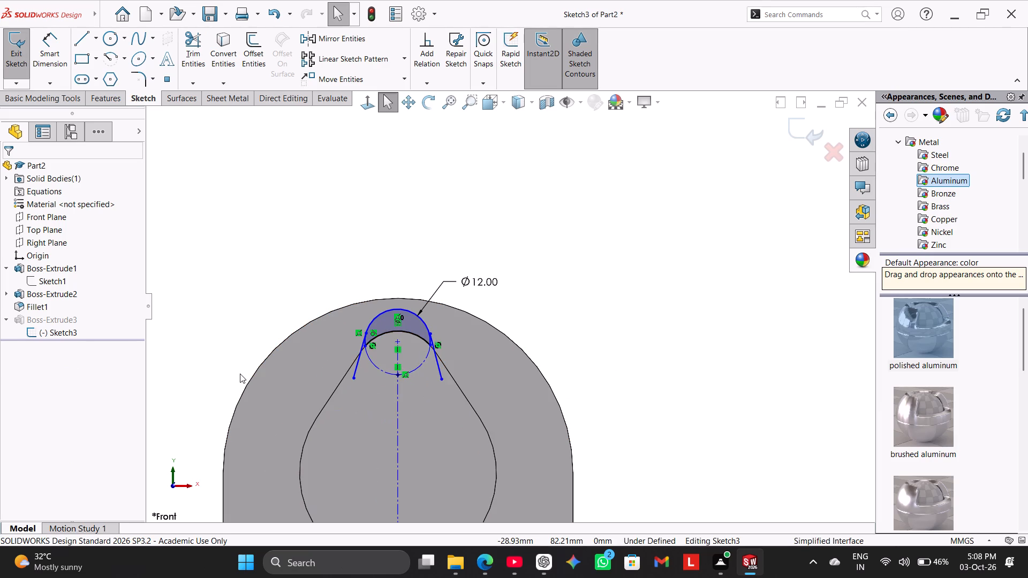
scroll(240, 374, "up", 6)
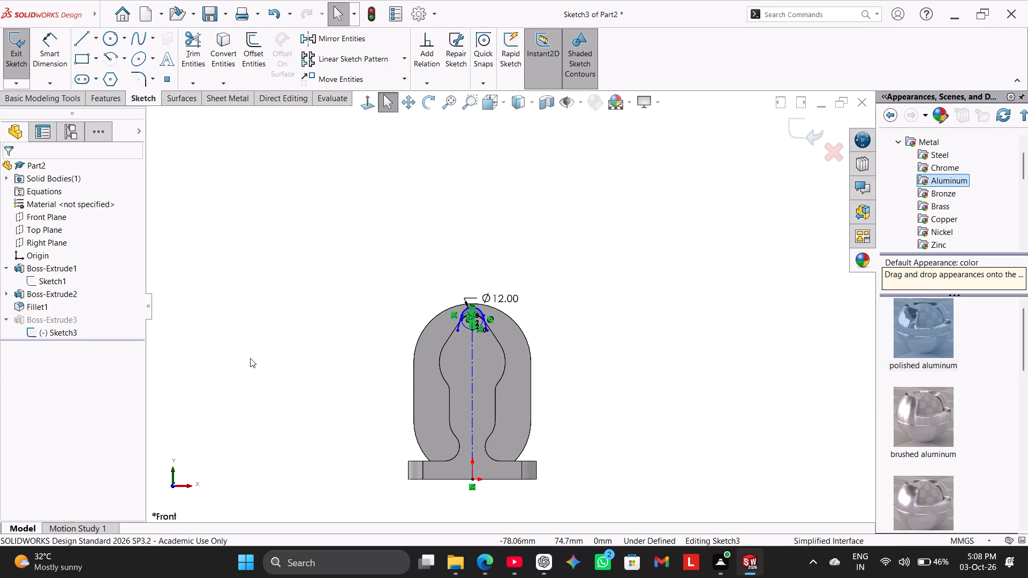
right_click(472, 367)
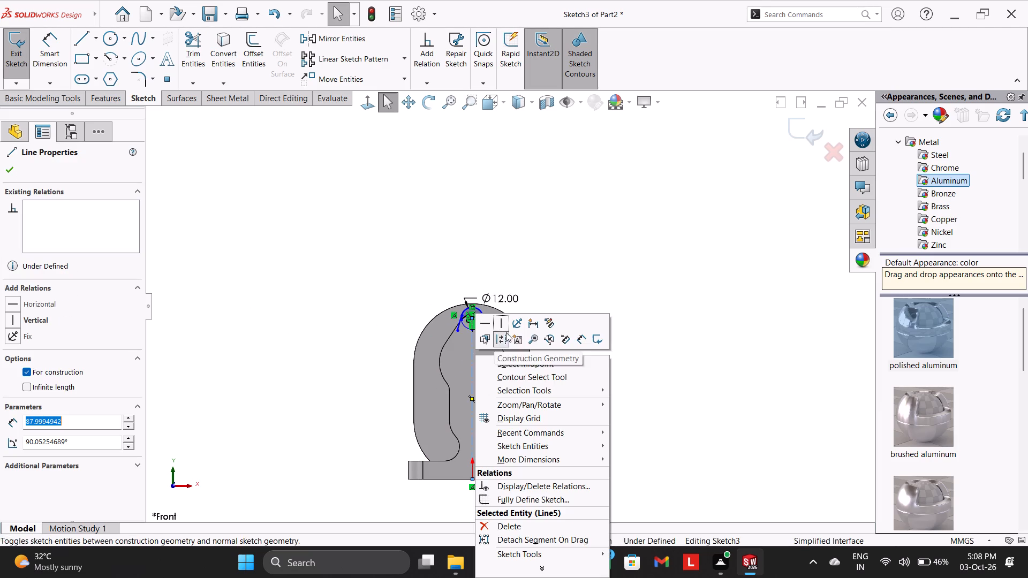
left_click(501, 322)
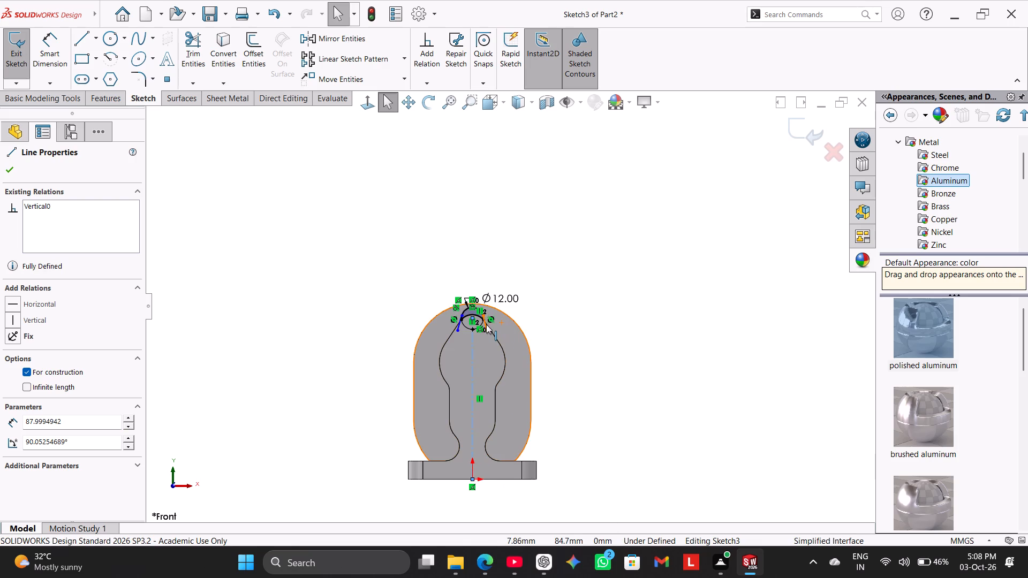
scroll(483, 263, "down", 3)
scroll(473, 439, "down", 3)
scroll(475, 371, "down", 3)
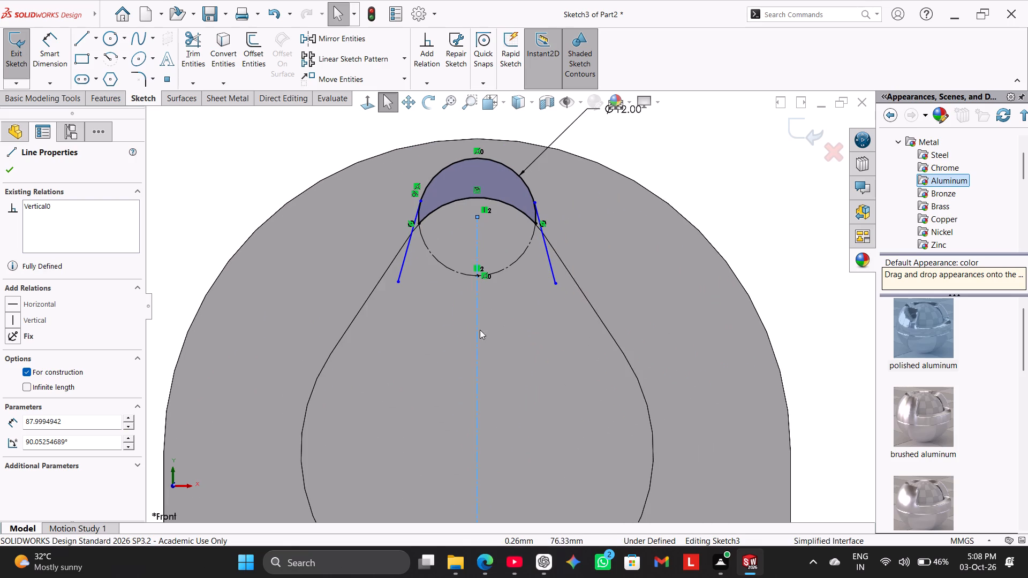
left_click(258, 191)
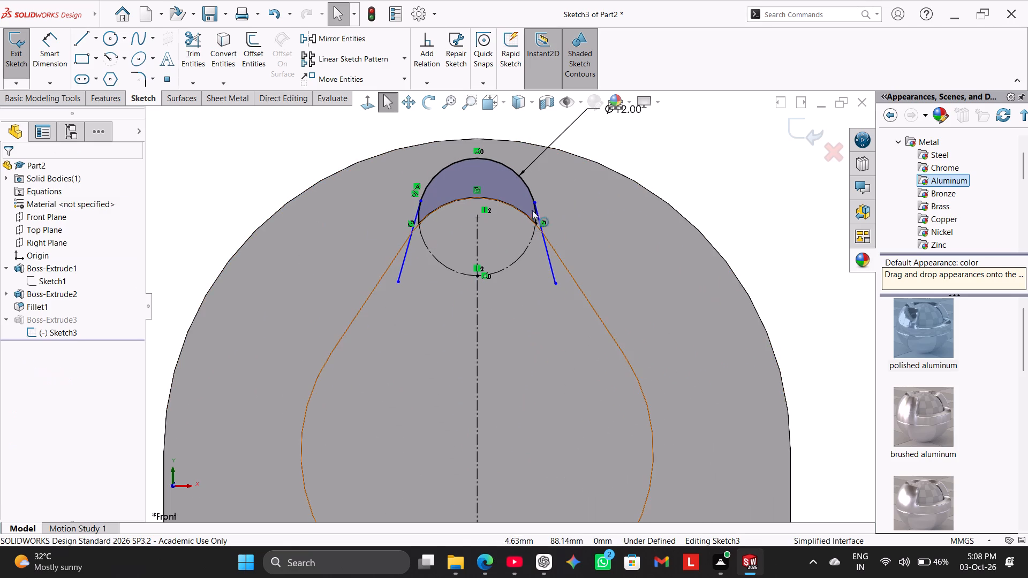
Dimension the angle between the left slanted line and the long centerline as 15°.
scroll(540, 204, "down", 3)
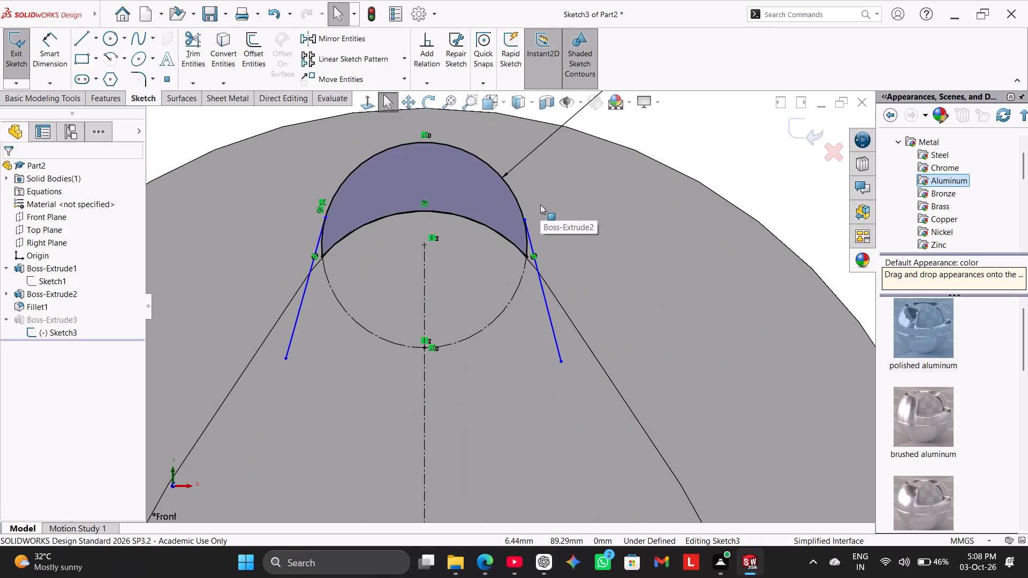
left_click(49, 31)
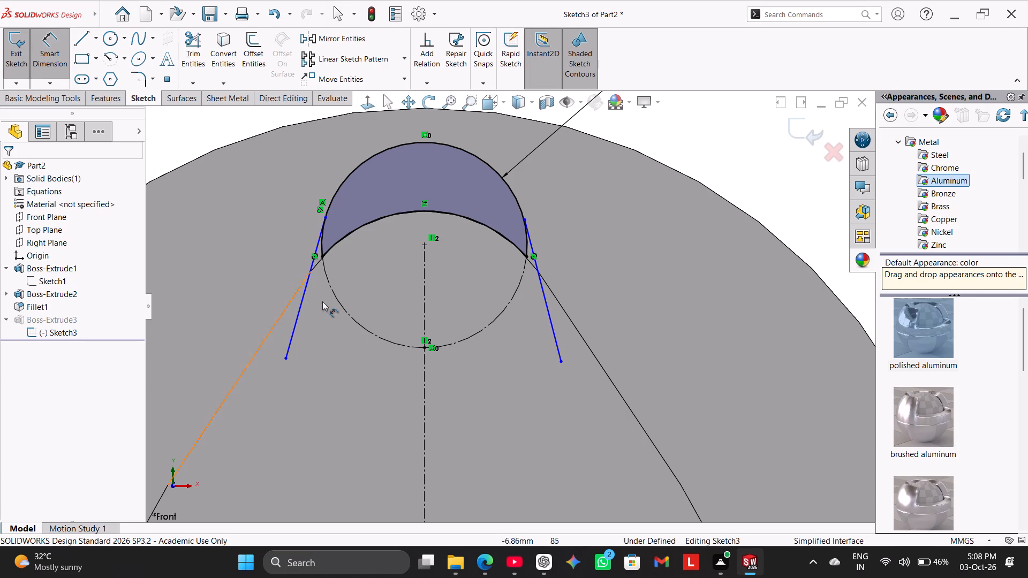
left_click(422, 376)
left_click(294, 321)
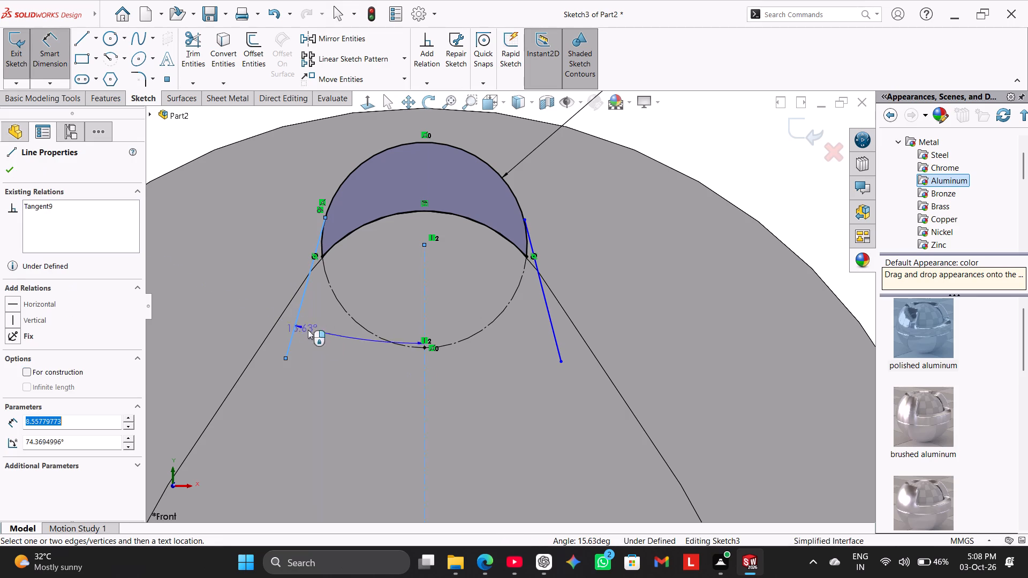
left_click(342, 355)
type("15")
key("Return")
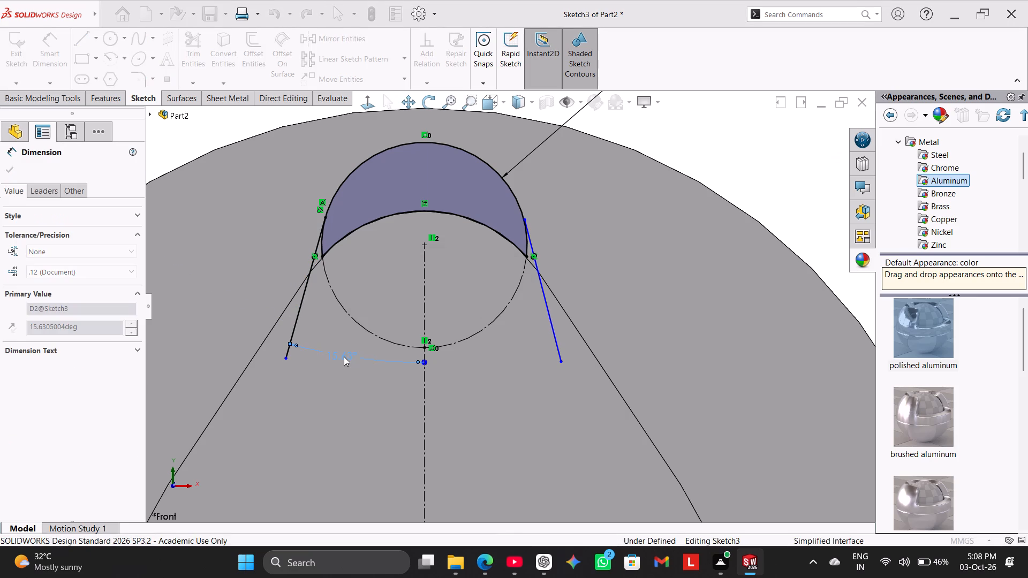
right_click(741, 142)
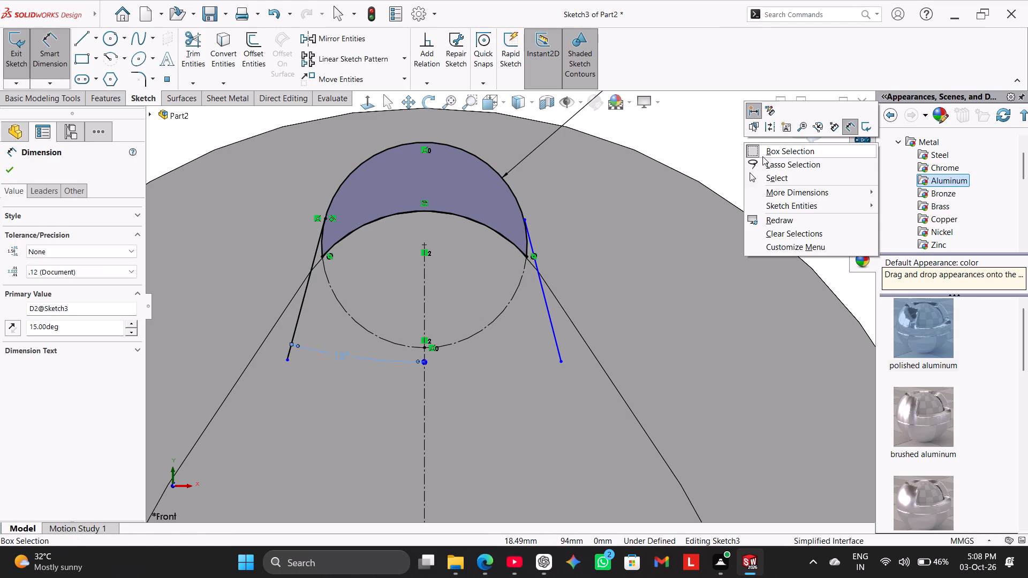
left_click(777, 174)
Delete the right slanted line from the crescent sketch.
right_click(549, 325)
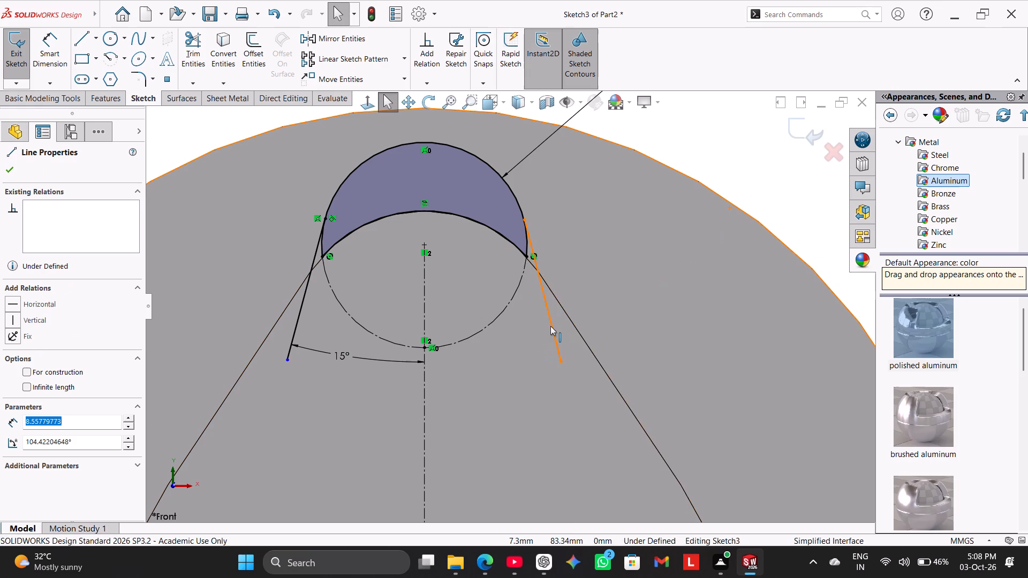
left_click(592, 493)
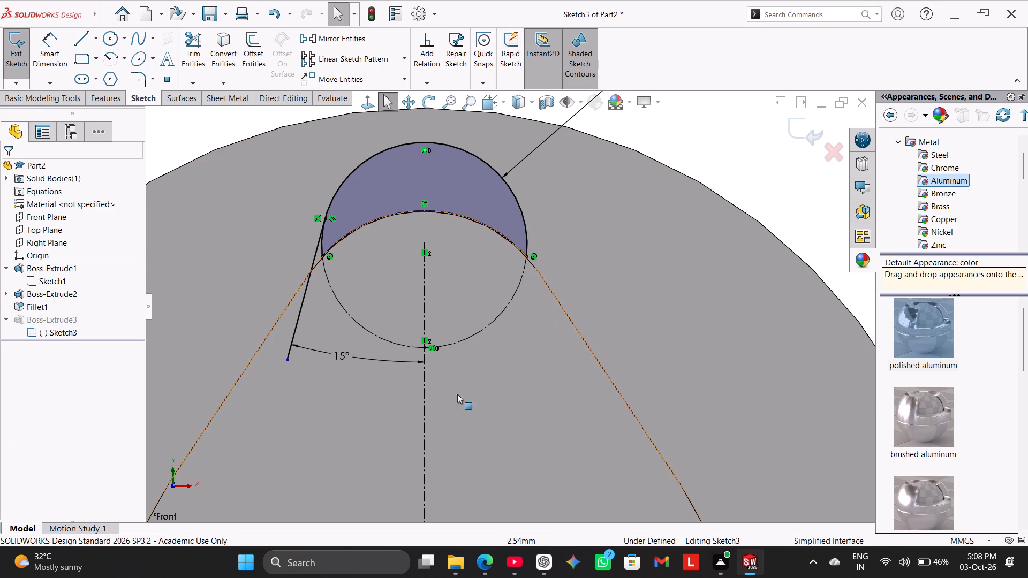
Mirror the left slanted line about the long vertical centerline, keeping the original.
left_click(312, 36)
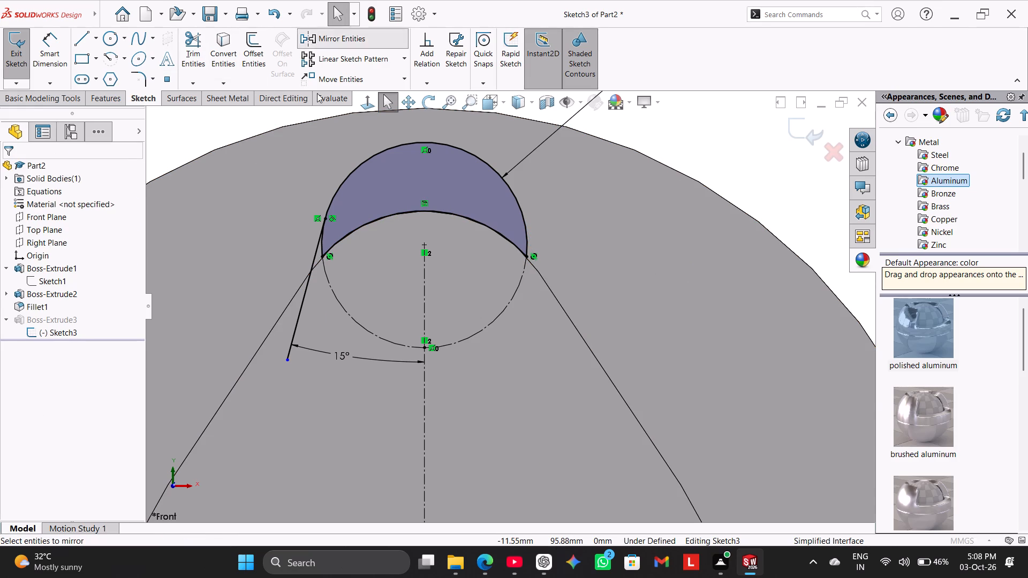
left_click(301, 311)
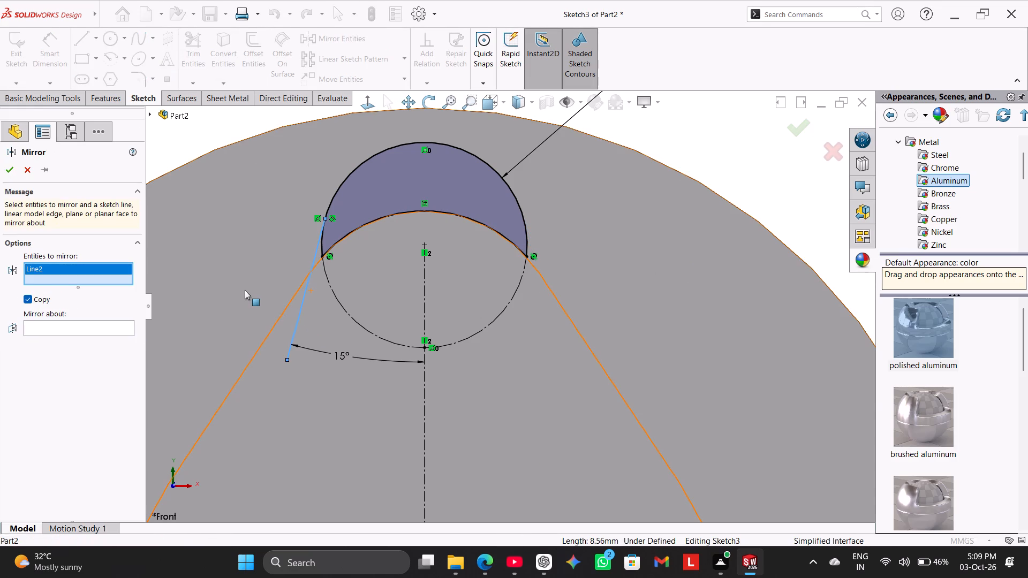
left_click(245, 290)
right_click(244, 289)
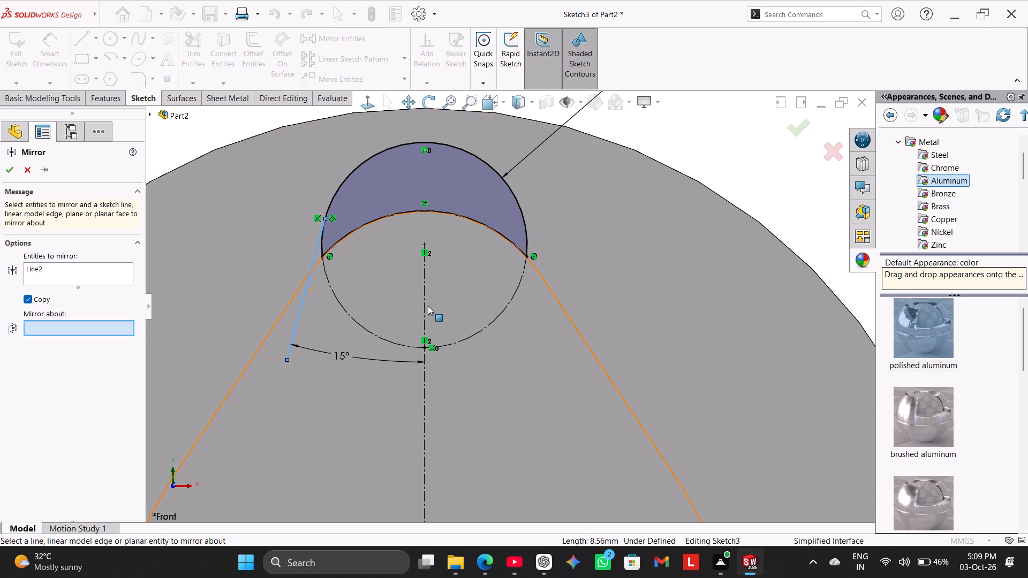
left_click(427, 301)
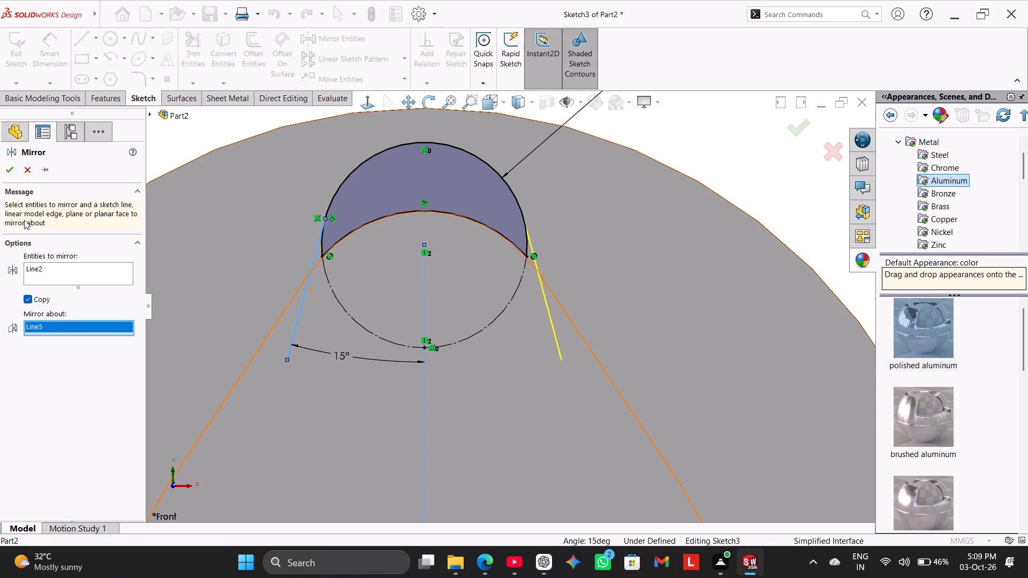
left_click(13, 173)
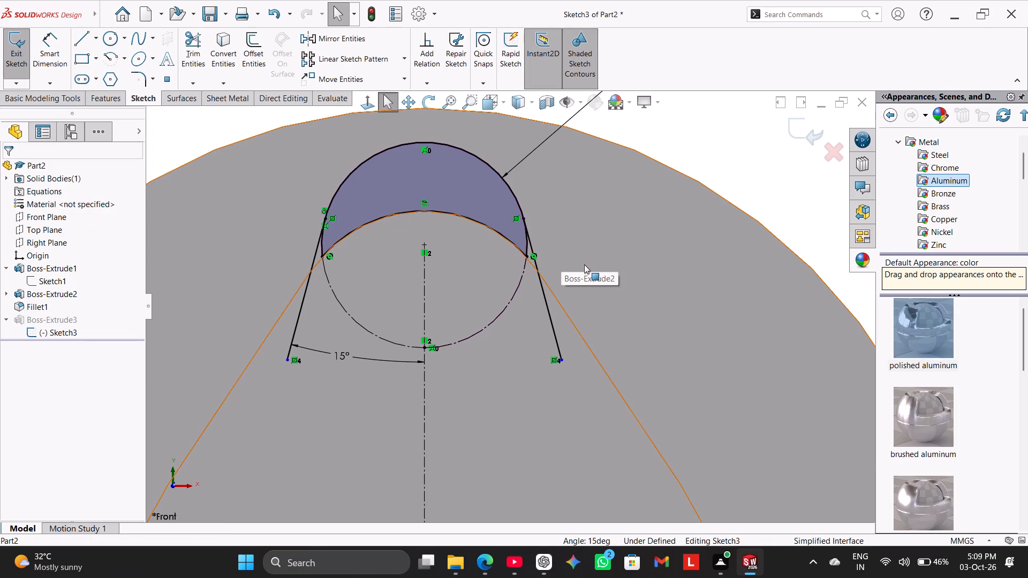
Delete the lower arc of the crescent that follows the keyhole boss's rounded top edge.
scroll(584, 264, "up", 2)
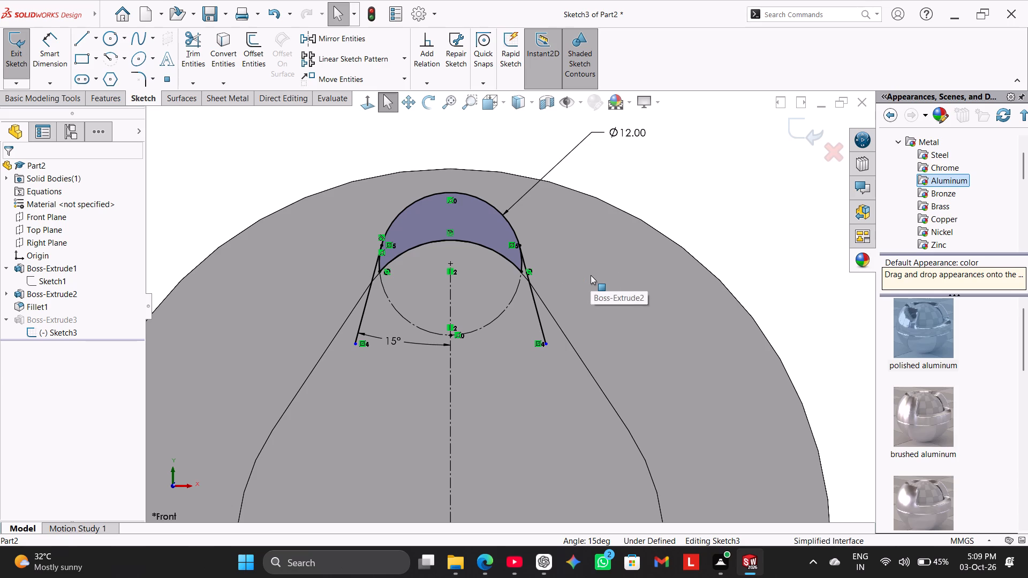
right_click(444, 241)
left_click(508, 441)
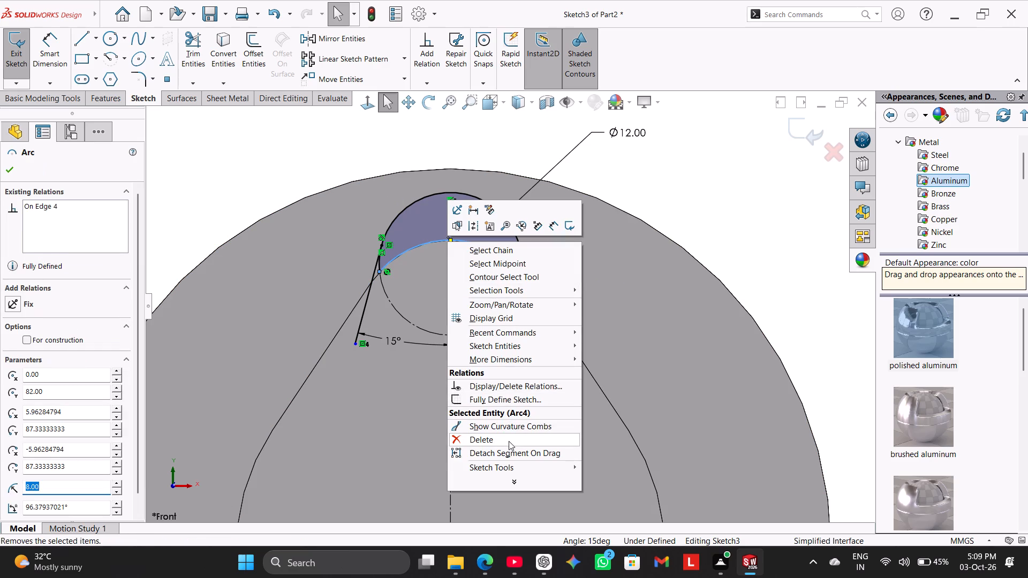
Convert the keyhole boss's rounded top edge into a sketch arc, without taking the whole face.
left_click(225, 51)
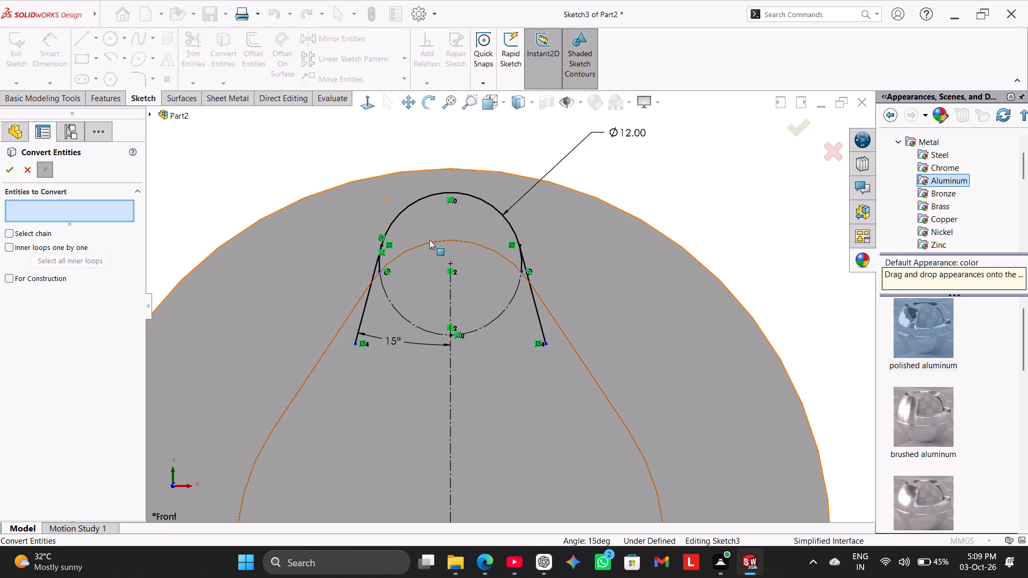
left_click(441, 244)
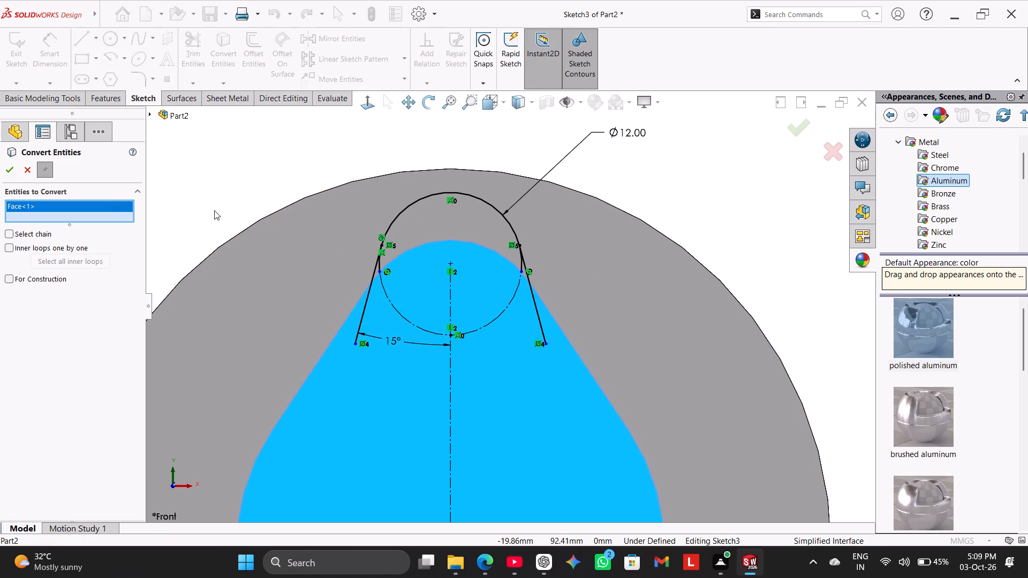
scroll(213, 210, "up", 2)
right_click(113, 206)
left_click(161, 230)
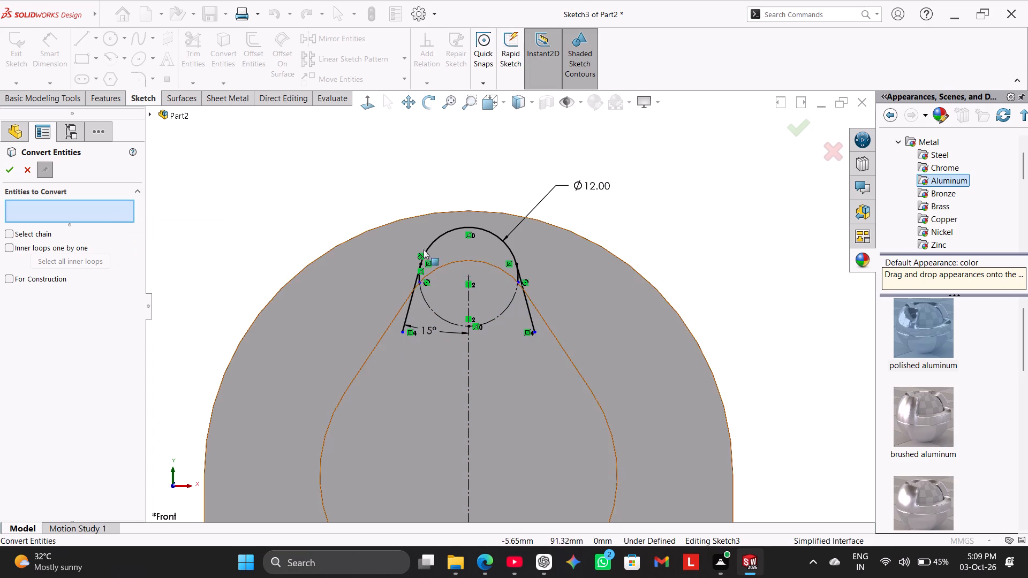
left_click(447, 262)
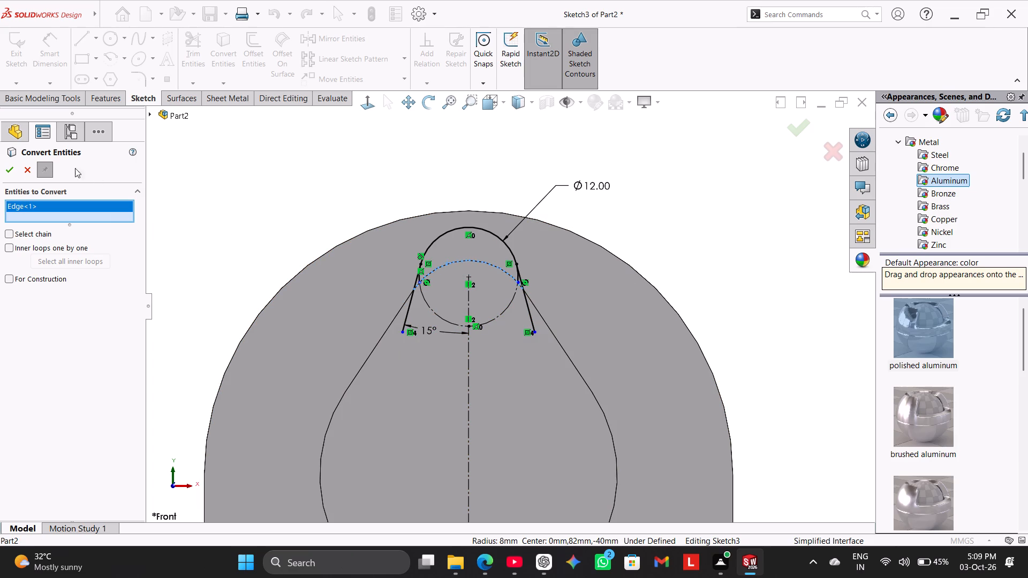
left_click(6, 168)
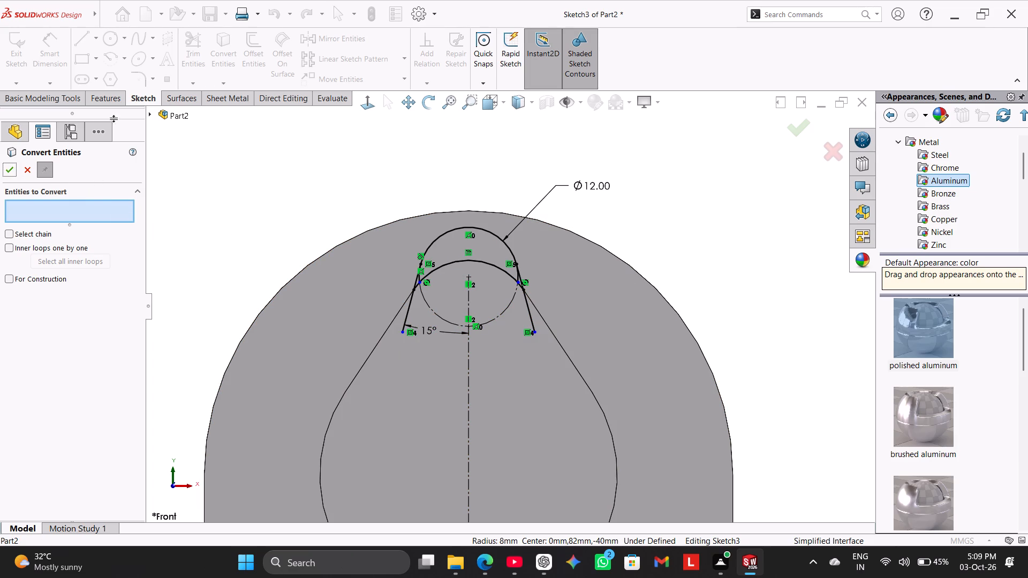
left_click(7, 175)
Trim the lower ends of both slanted lines where they extend below the converted arc.
left_click(194, 48)
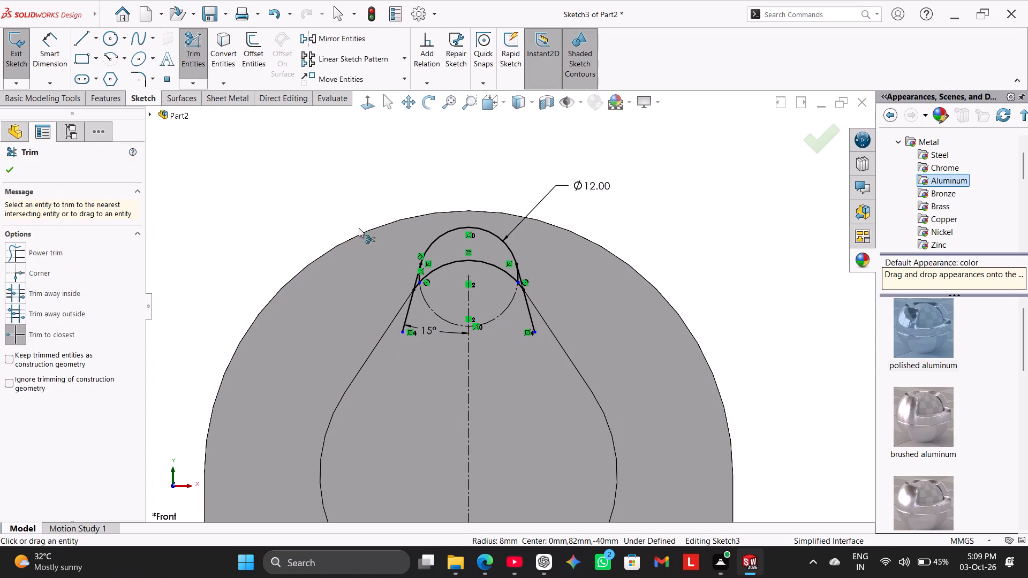
left_click(409, 303)
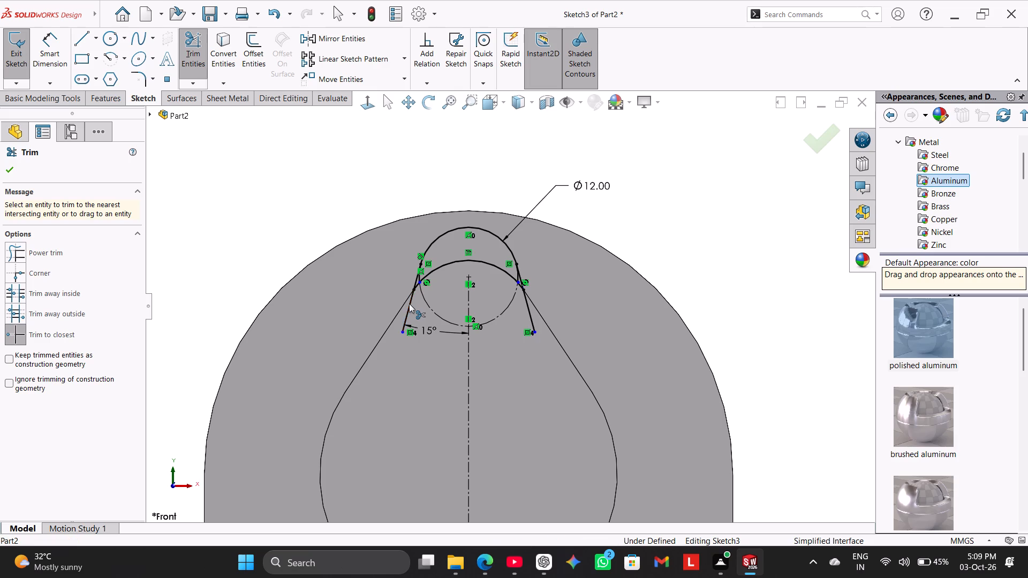
left_click(532, 317)
Trim the short leftover pieces of the 12 mm arc between the slanted lines and the converted arc on both sides.
scroll(513, 271, "down", 3)
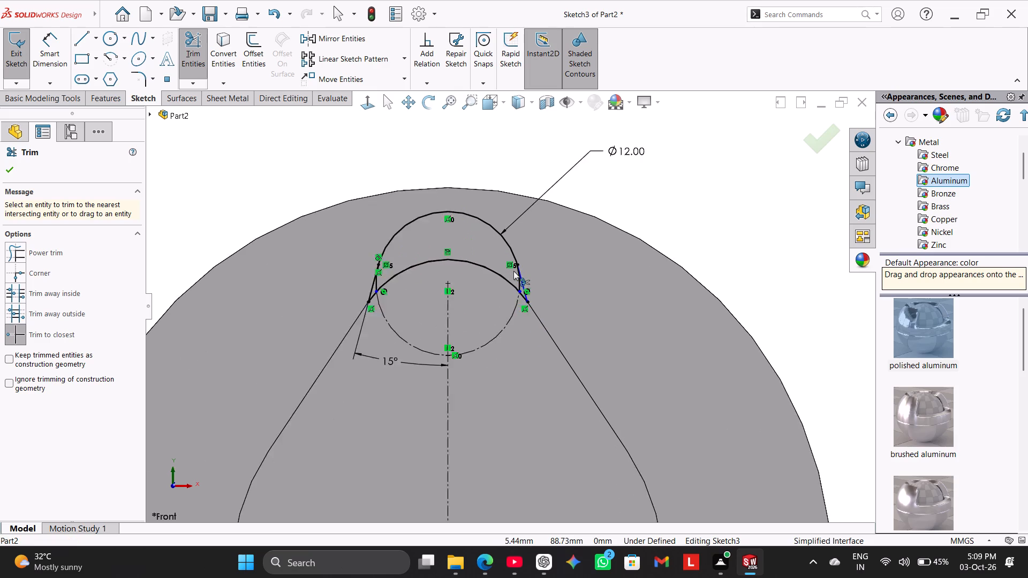
scroll(513, 271, "down", 5)
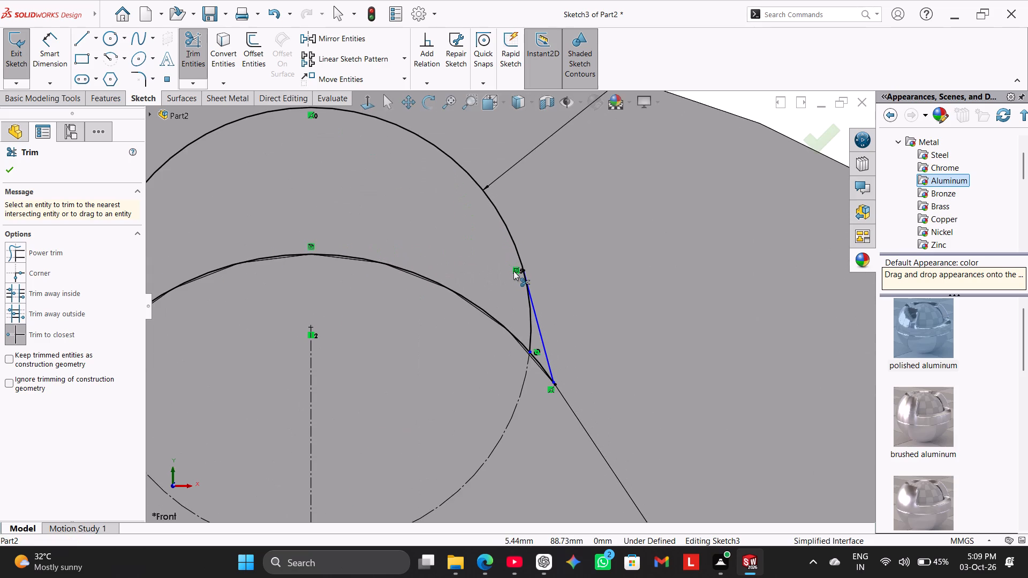
scroll(513, 269, "up", 4)
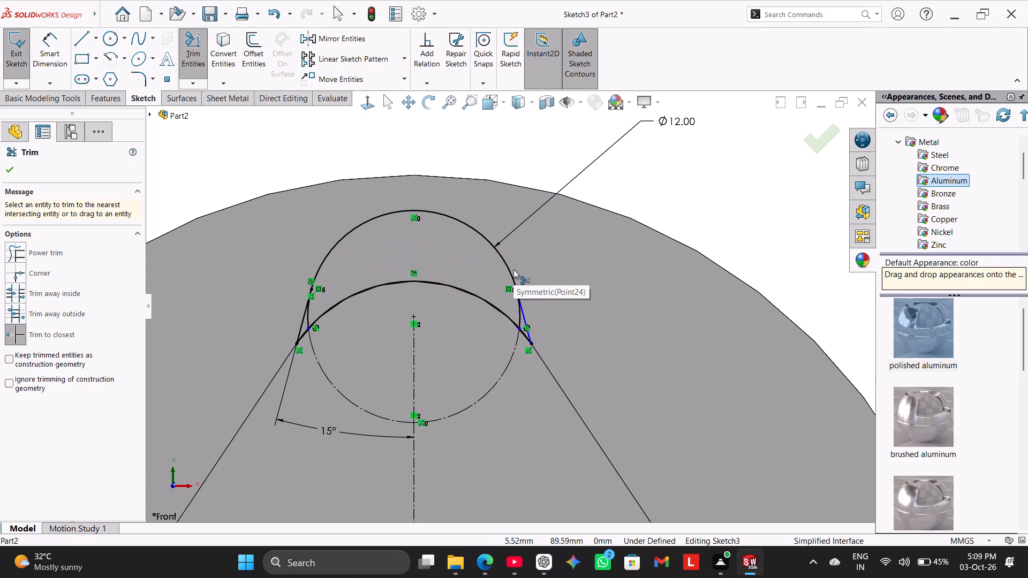
left_click(518, 317)
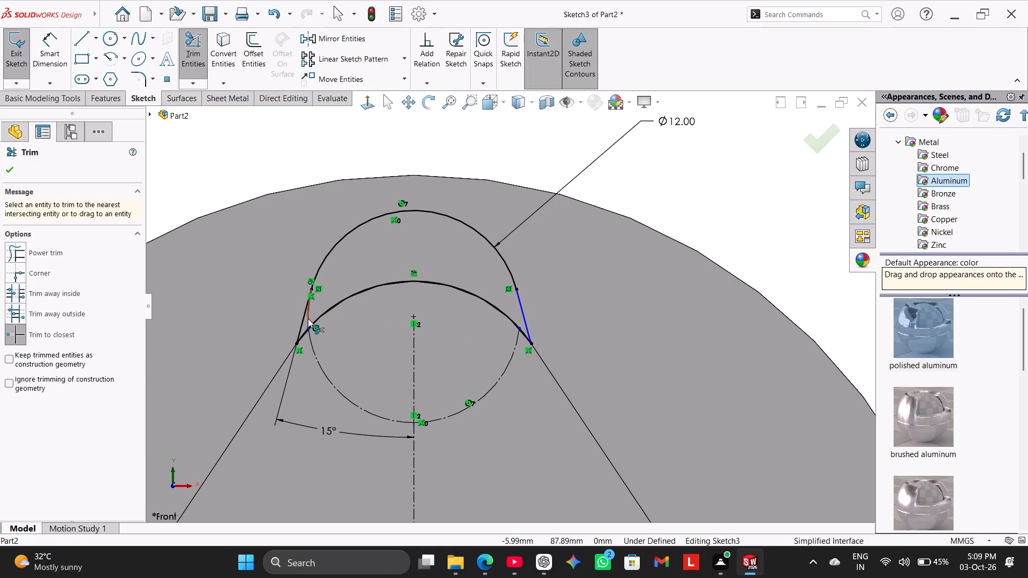
left_click(308, 318)
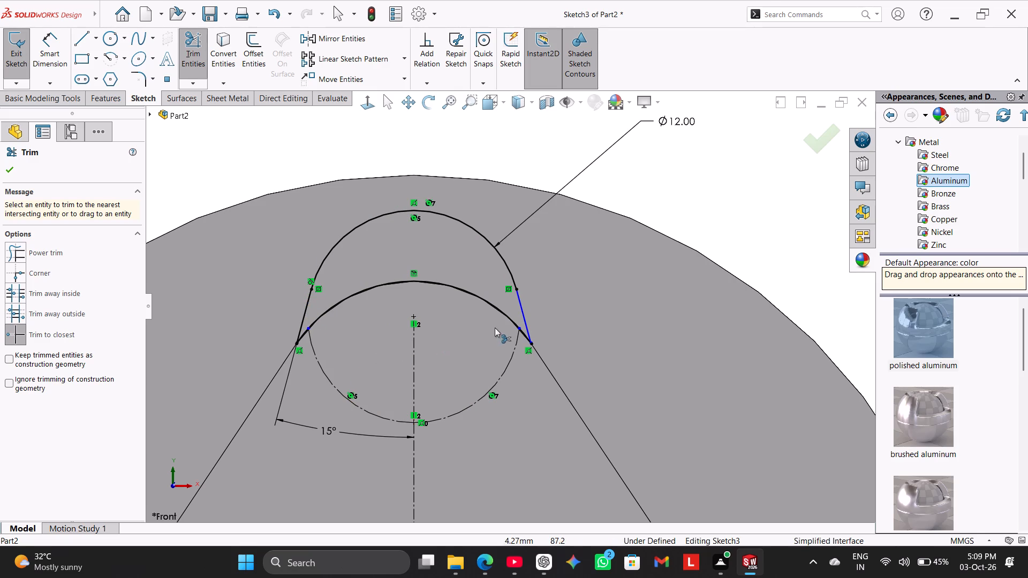
Trim away the right slanted line between the 12 mm arc and the converted arc.
scroll(566, 343, "down", 12)
scroll(500, 311, "down", 3)
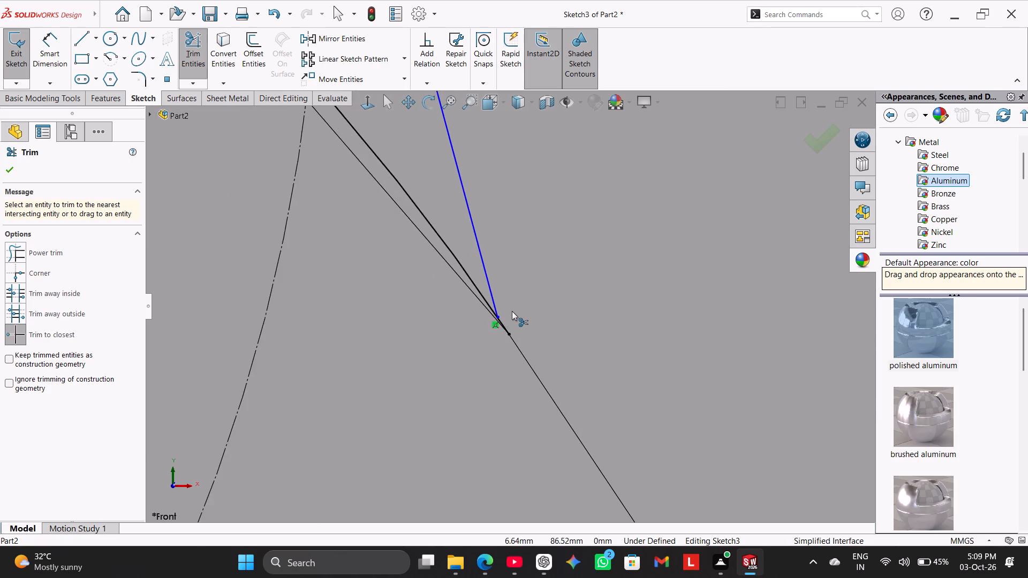
scroll(512, 311, "down", 7)
scroll(468, 321, "down", 5)
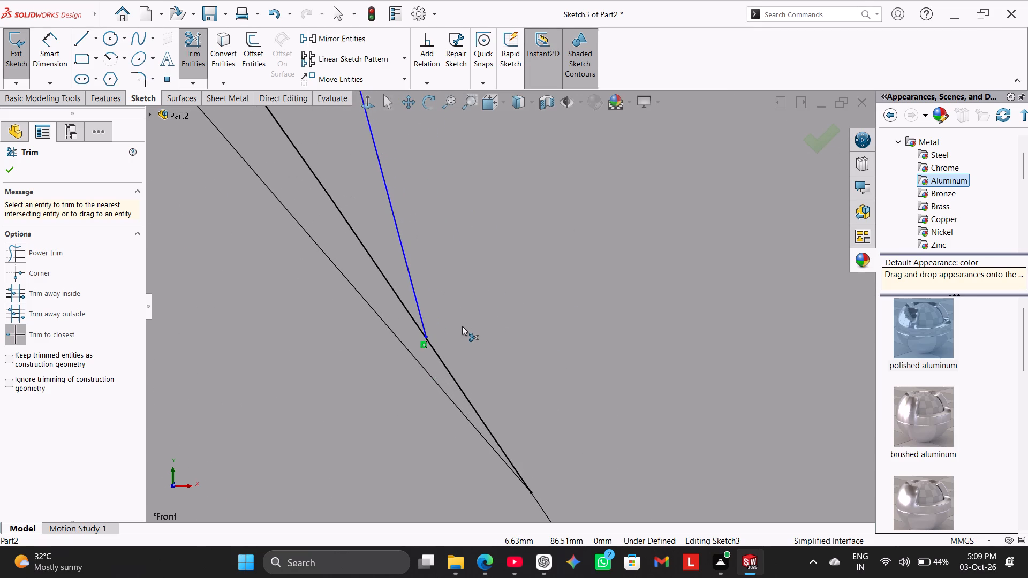
scroll(462, 326, "up", 10)
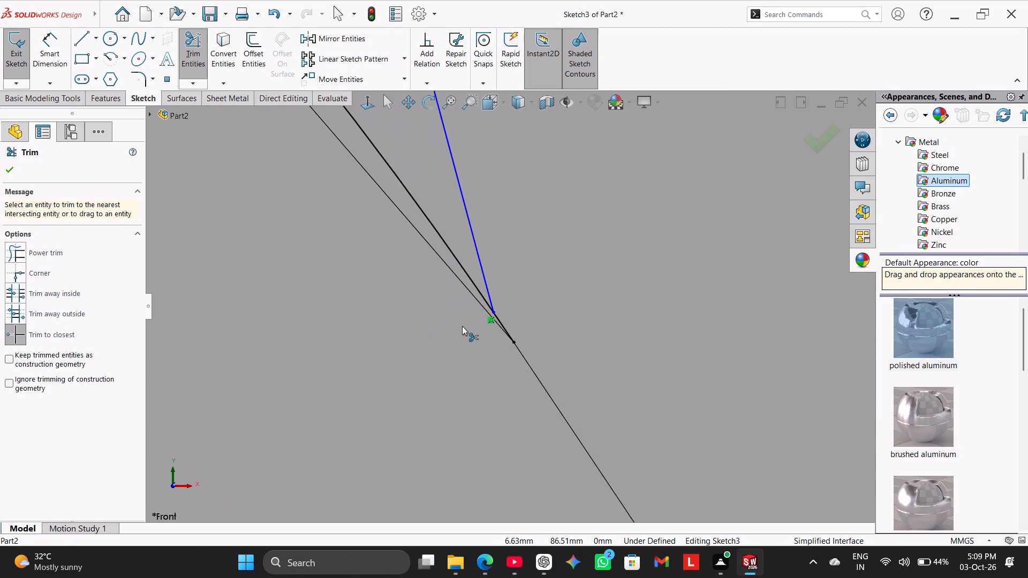
scroll(462, 326, "up", 17)
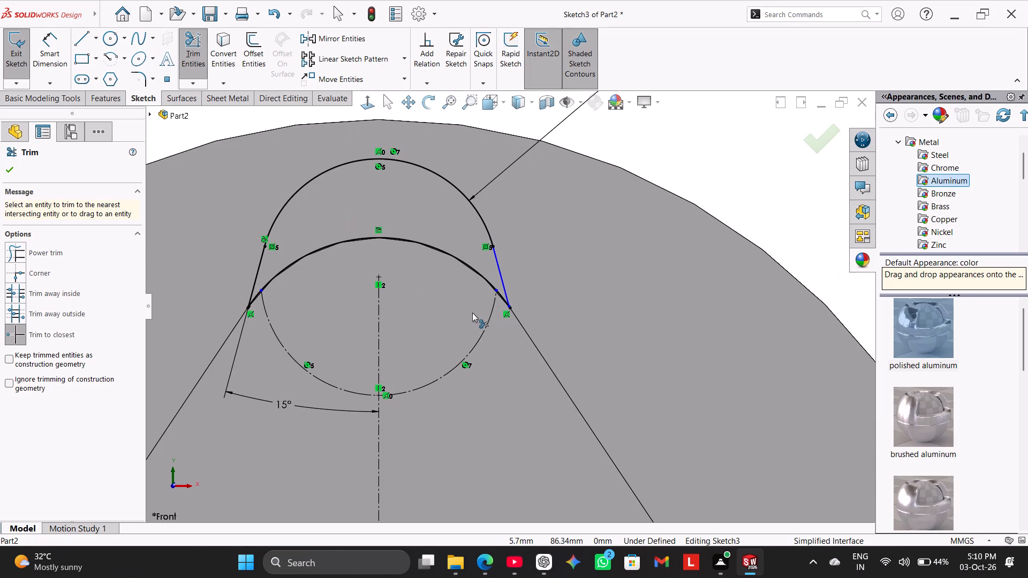
left_click(501, 275)
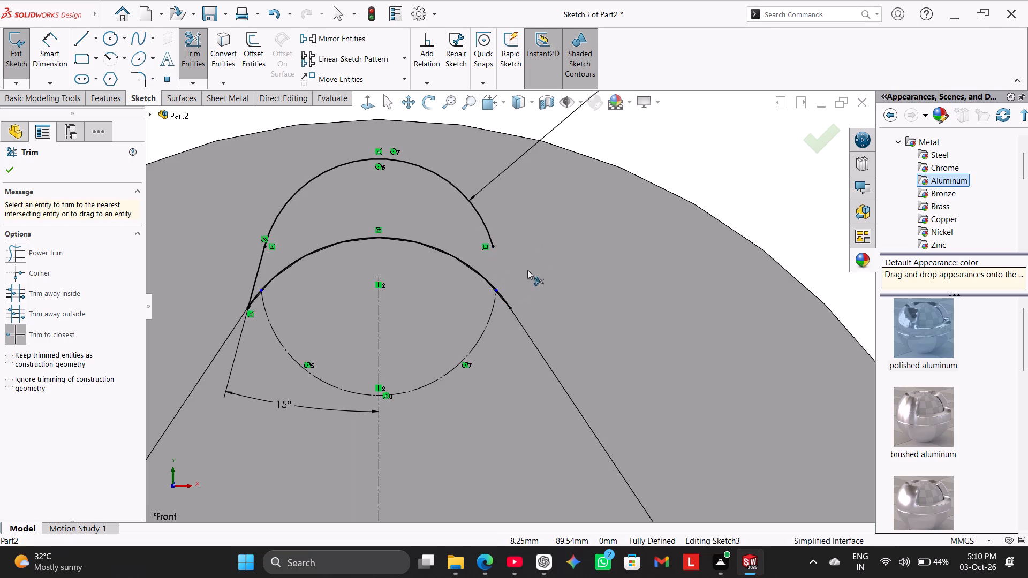
Trim away both halves of the dashed construction arc below the converted arc.
left_click(487, 324)
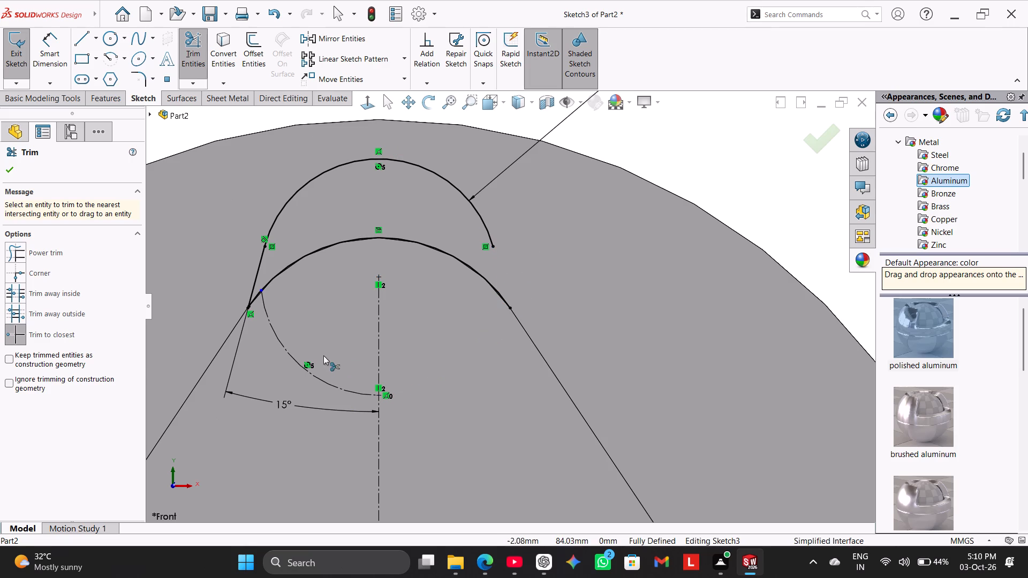
left_click(297, 364)
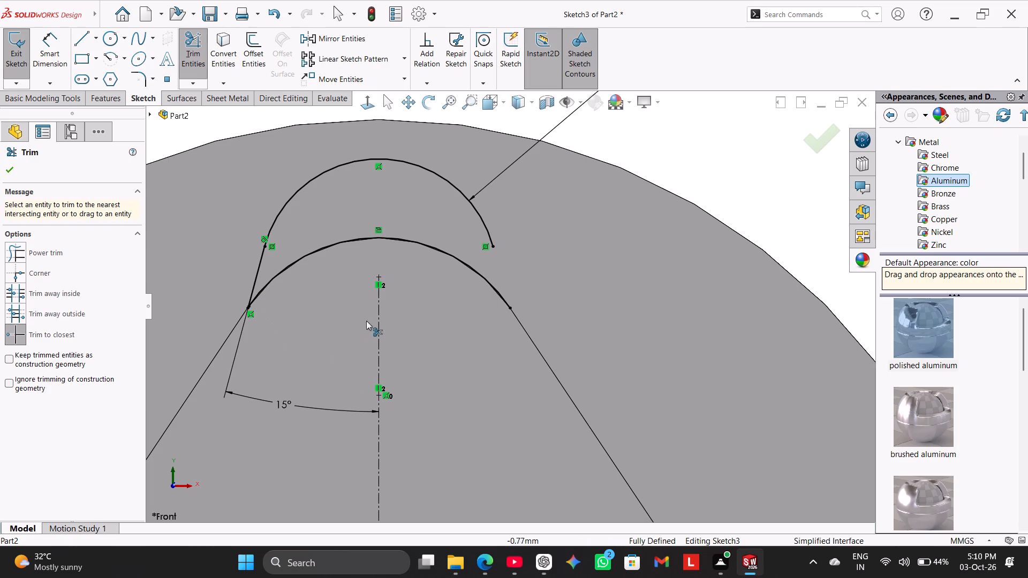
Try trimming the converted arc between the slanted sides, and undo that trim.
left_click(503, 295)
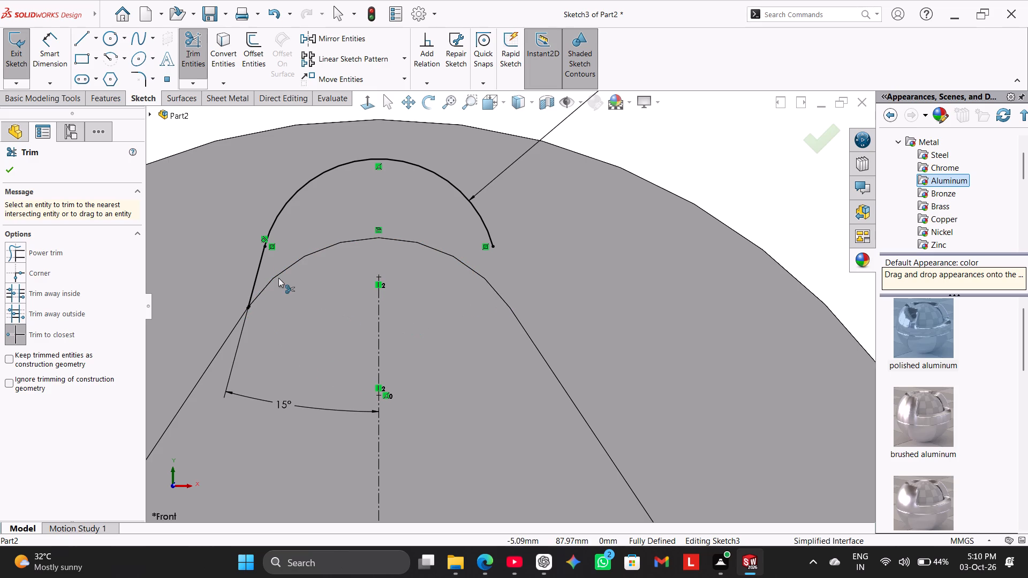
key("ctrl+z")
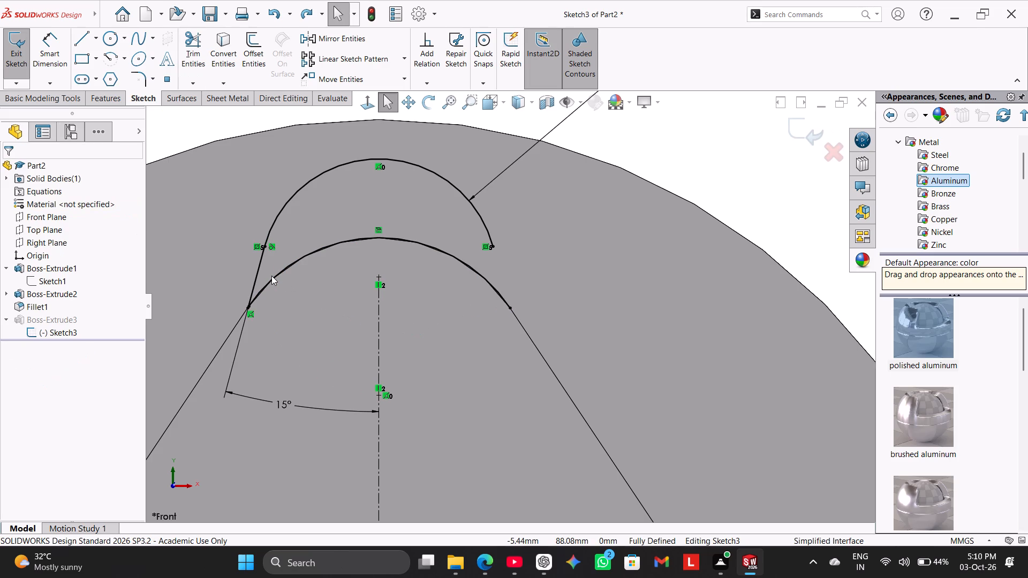
Mirror the shortened left slanted line about the long vertical centerline, keeping the original.
left_click(352, 41)
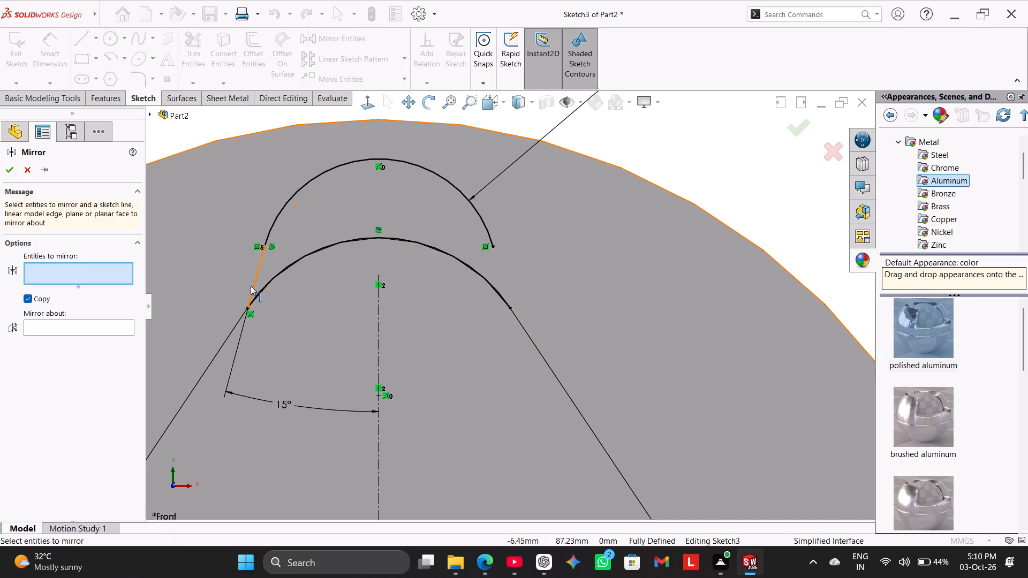
left_click(252, 286)
left_click(113, 325)
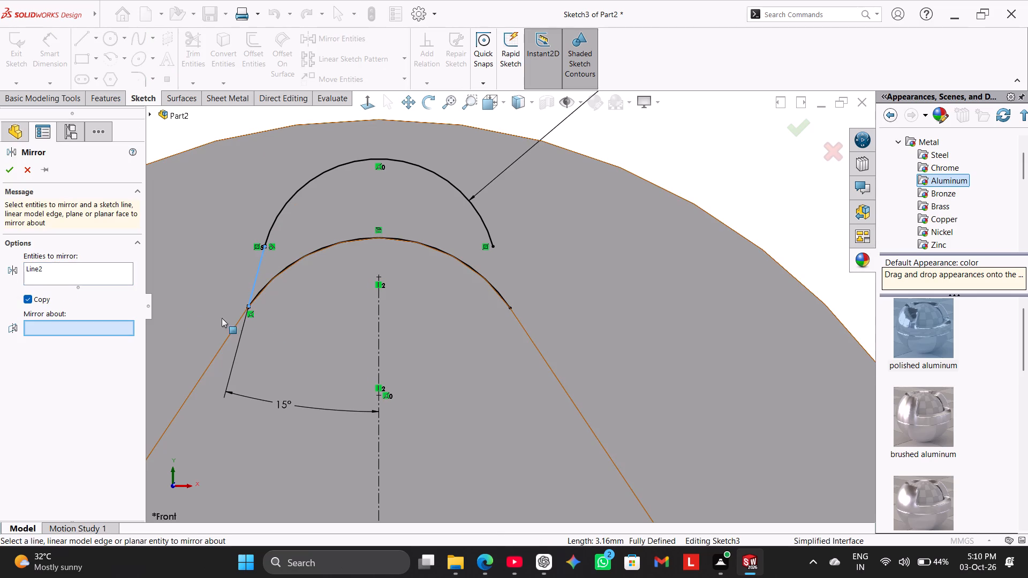
left_click(378, 338)
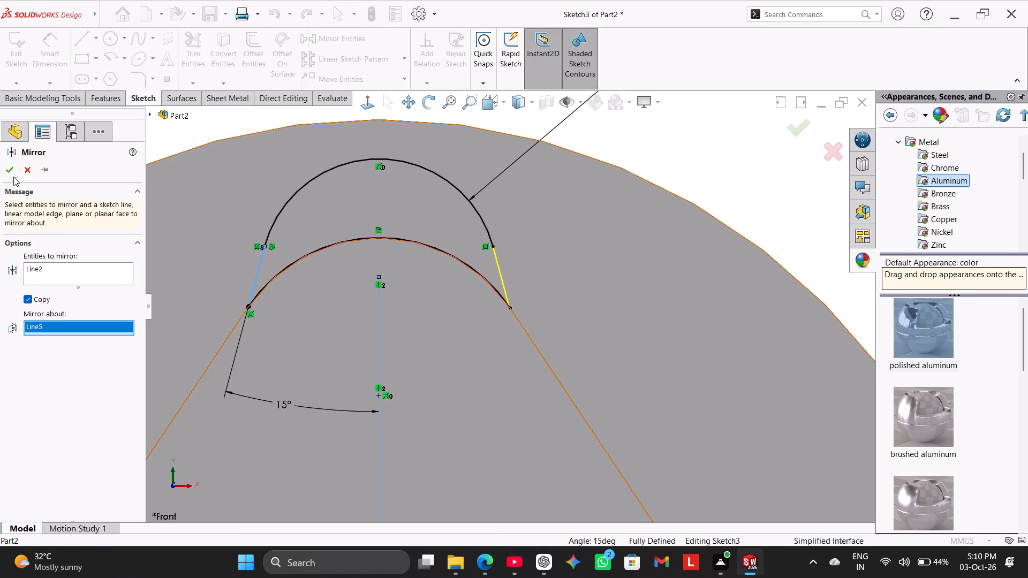
left_click(13, 177)
scroll(549, 239, "up", 2)
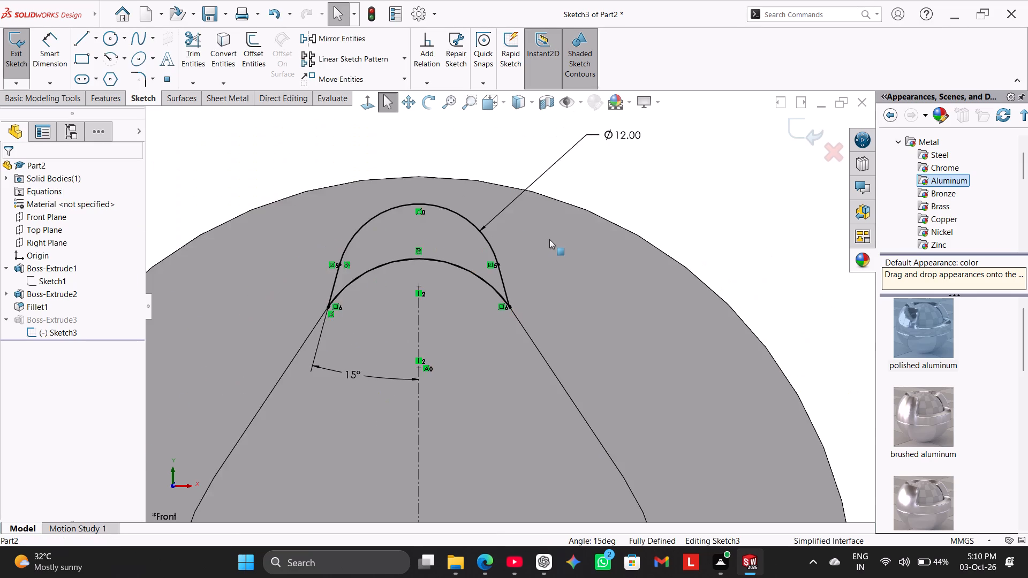
scroll(549, 239, "up", 2)
right_click(375, 174)
left_click(307, 191)
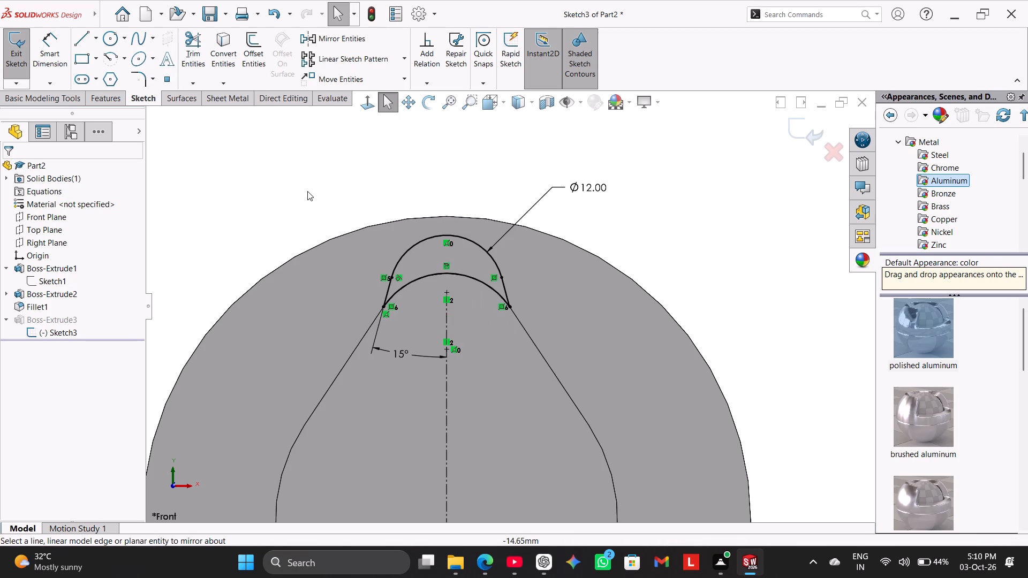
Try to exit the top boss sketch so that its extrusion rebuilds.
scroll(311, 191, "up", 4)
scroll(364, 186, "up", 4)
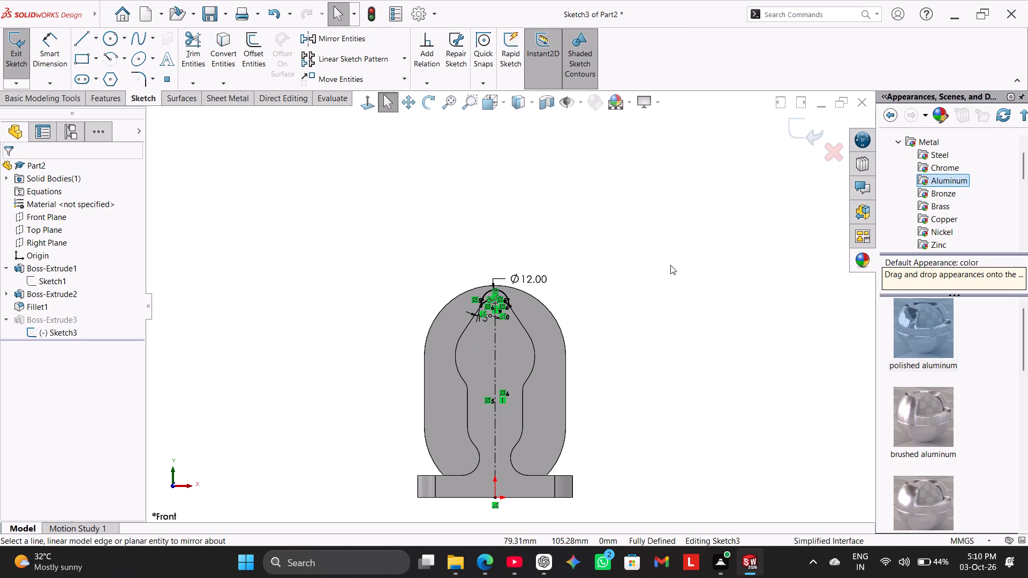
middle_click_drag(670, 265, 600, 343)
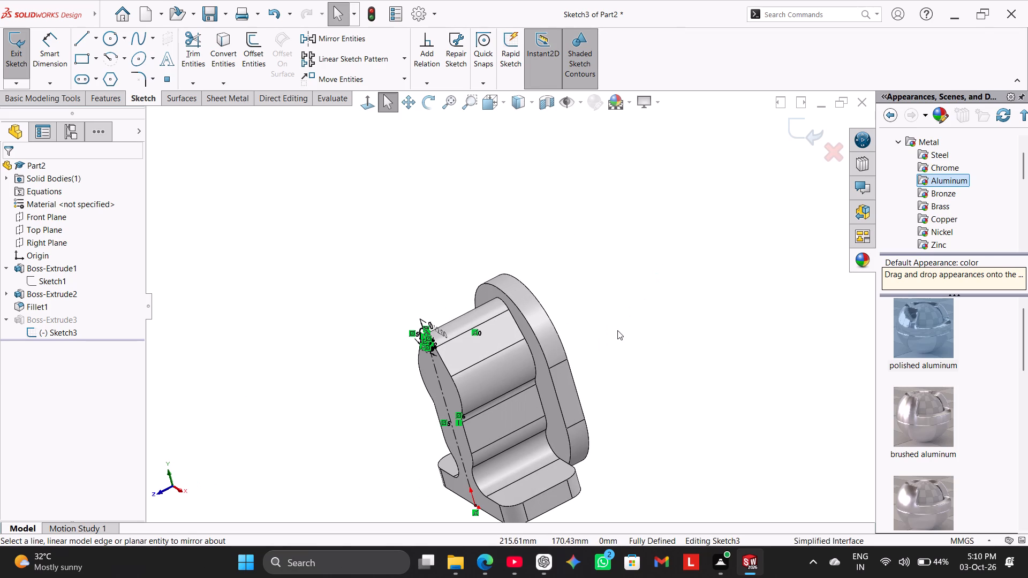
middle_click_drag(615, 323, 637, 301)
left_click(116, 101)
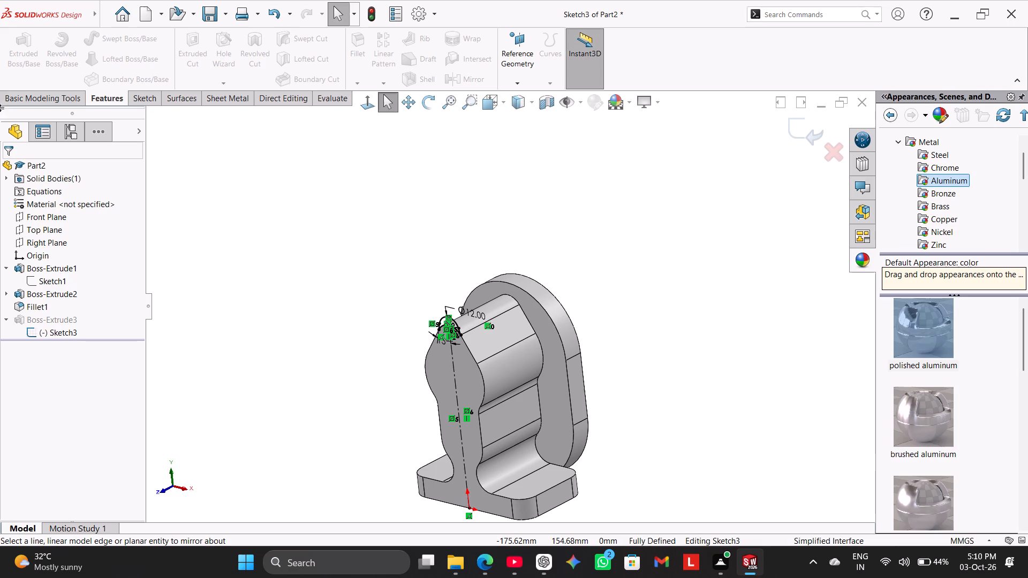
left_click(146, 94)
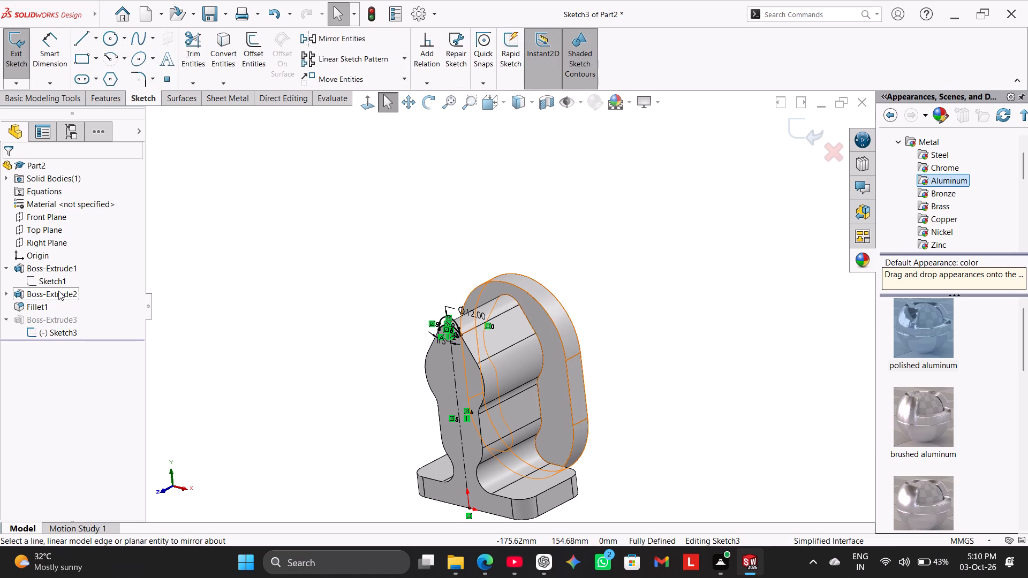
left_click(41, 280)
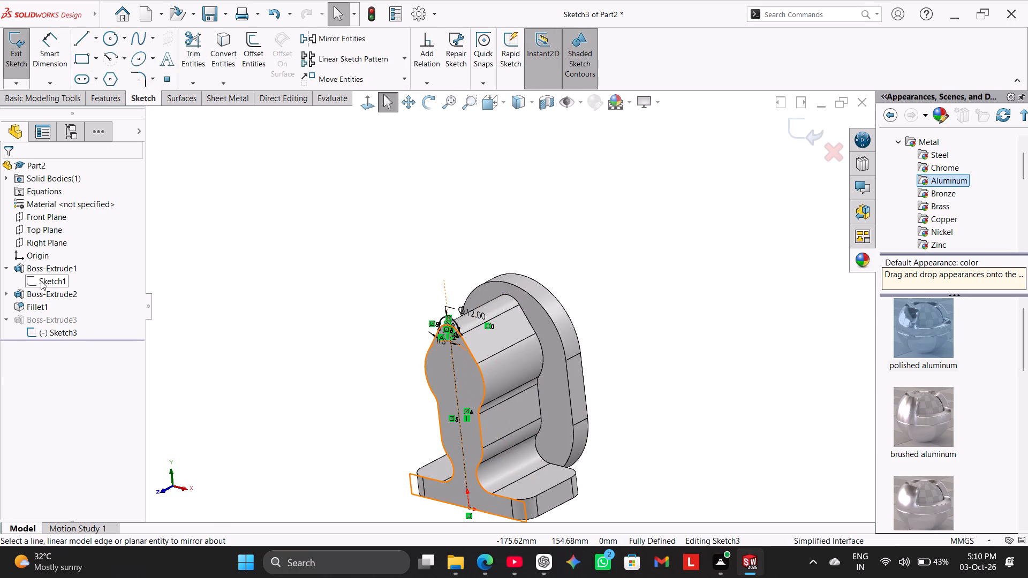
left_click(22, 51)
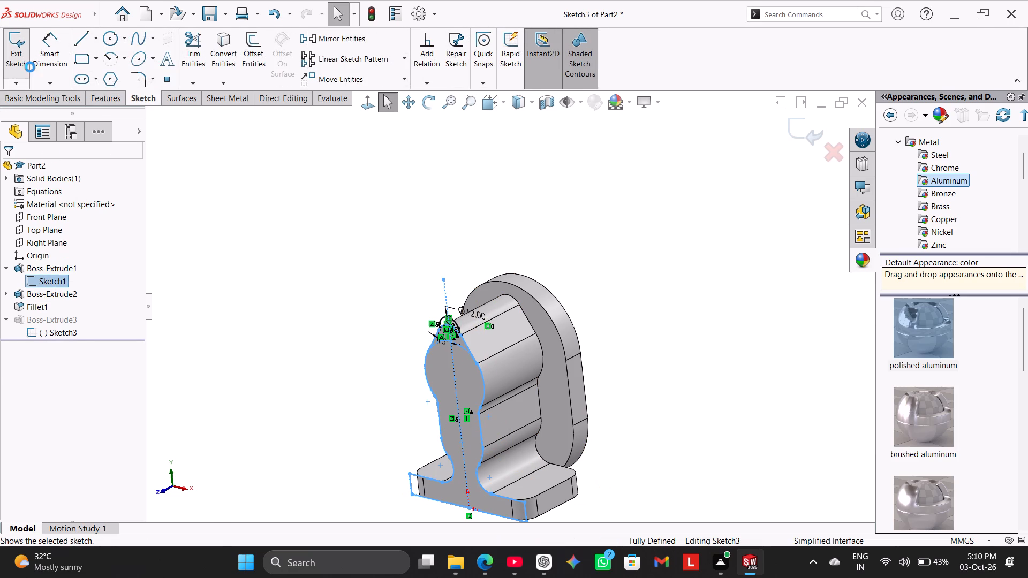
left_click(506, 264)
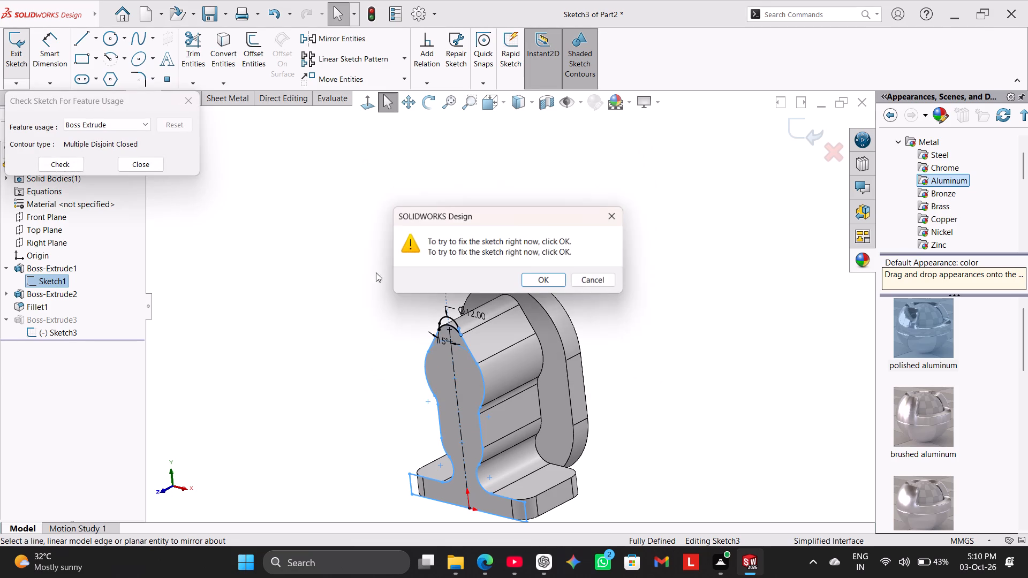
Check the top boss sketch for gaps with Repair Sketch, and close the check.
left_click(548, 278)
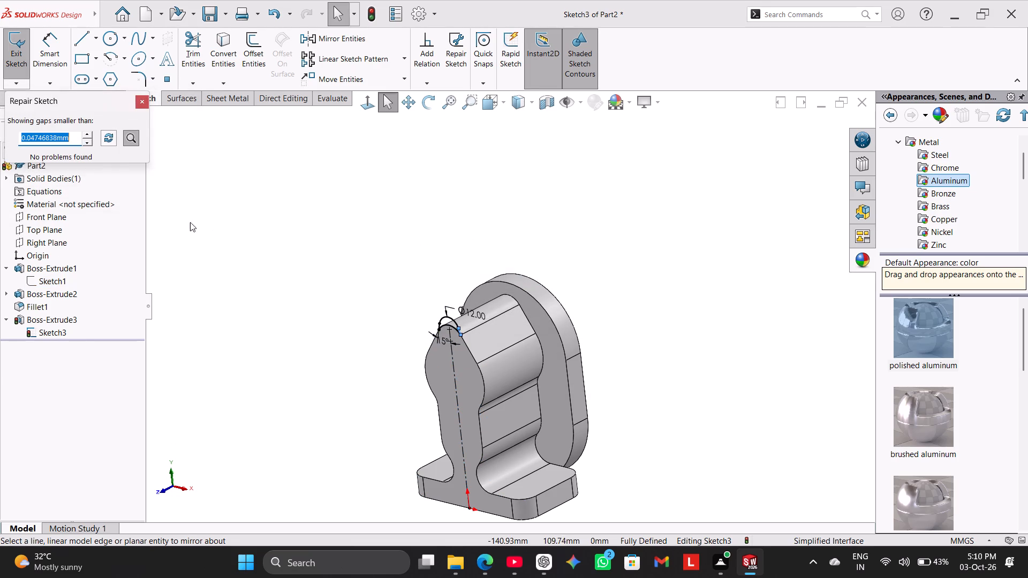
left_click(146, 102)
left_click(265, 270)
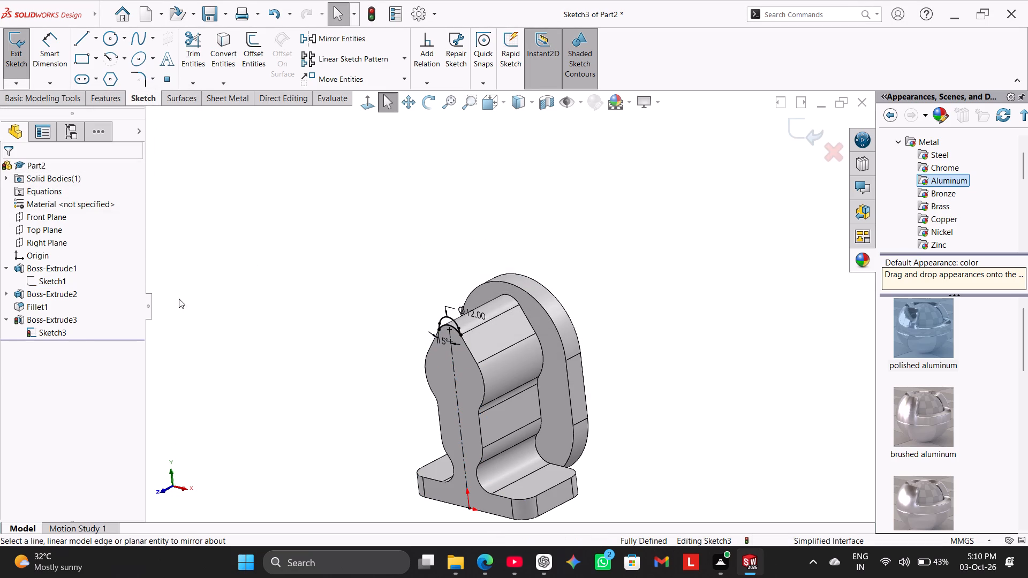
Exit the top boss sketch, rebuilding its extrusion despite the sketch problem, and dismiss the error report.
left_click(61, 276)
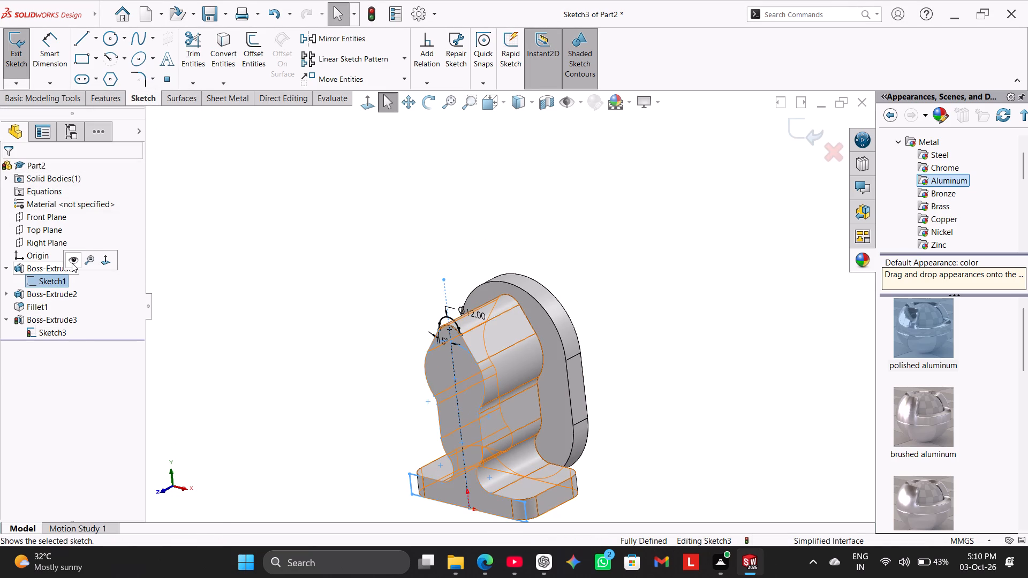
left_click(21, 46)
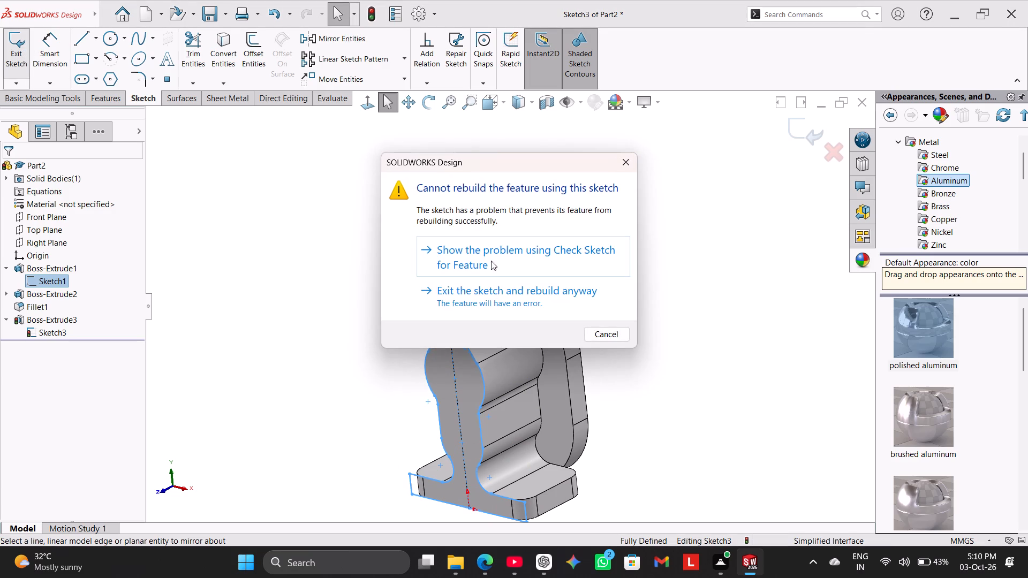
left_click(503, 288)
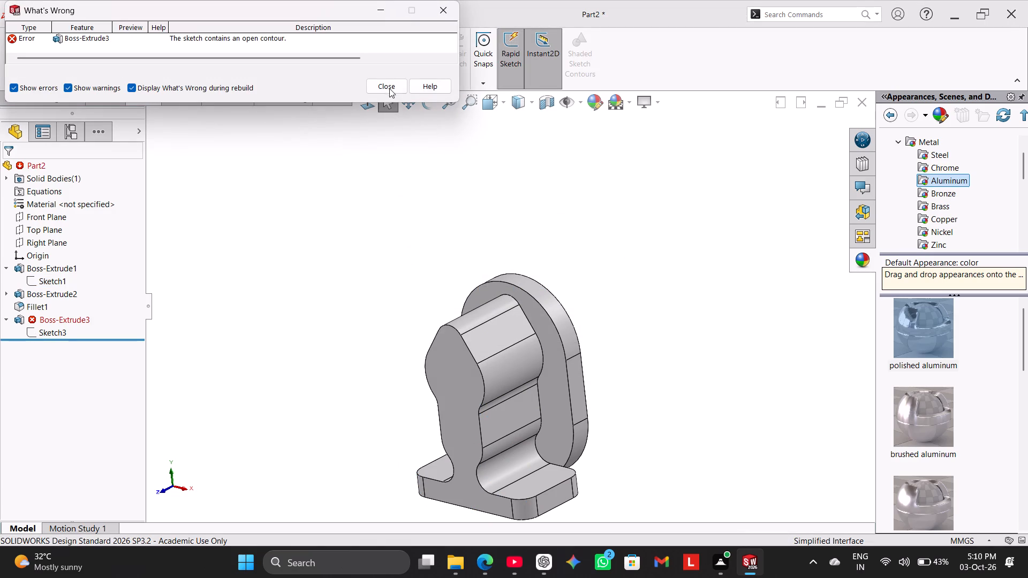
left_click(388, 87)
left_click(278, 283)
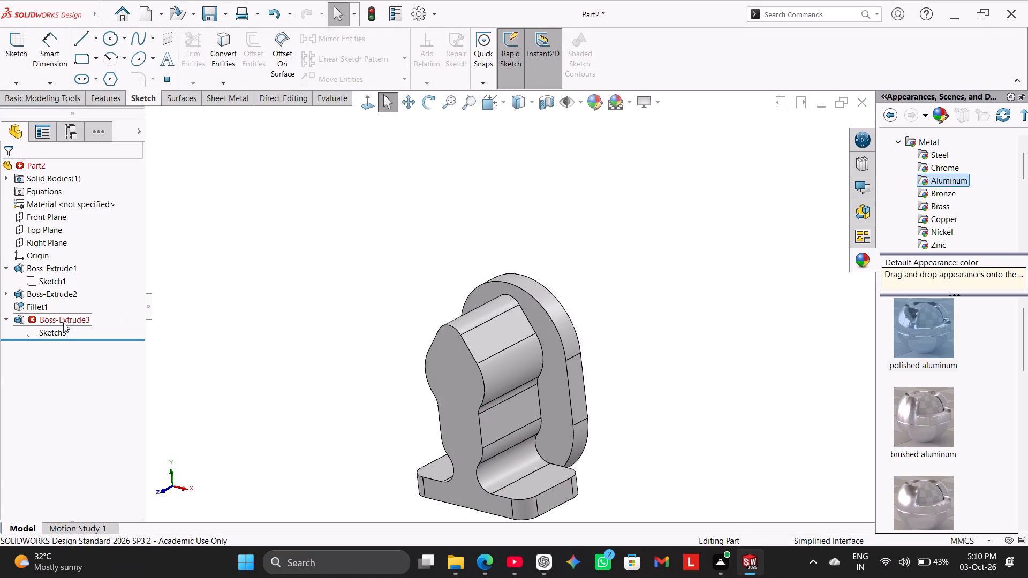
Delete the failed Boss-Extrude3 feature while keeping its sketch.
left_click(63, 323)
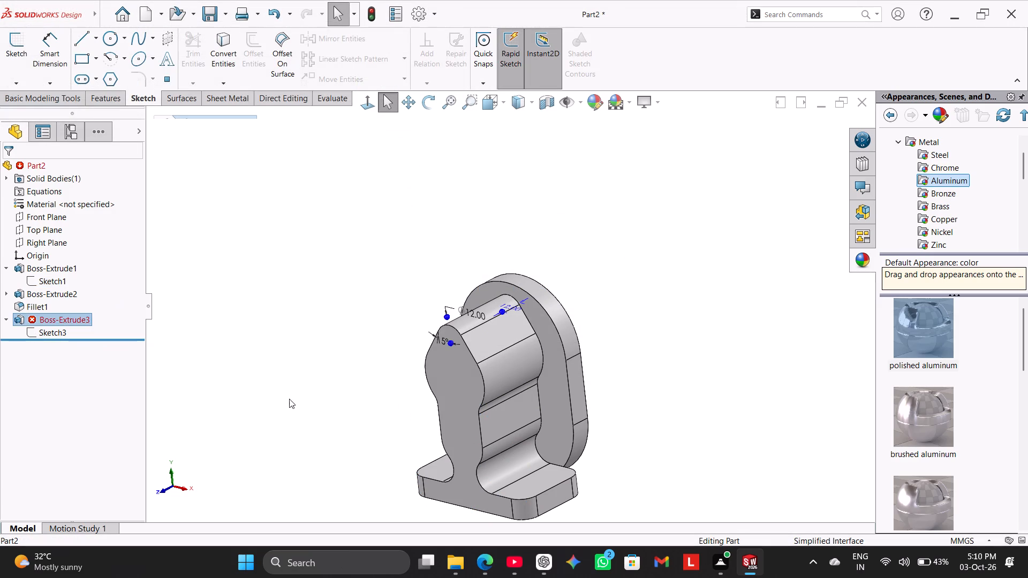
middle_click(319, 367)
middle_click_drag(337, 352, 391, 299)
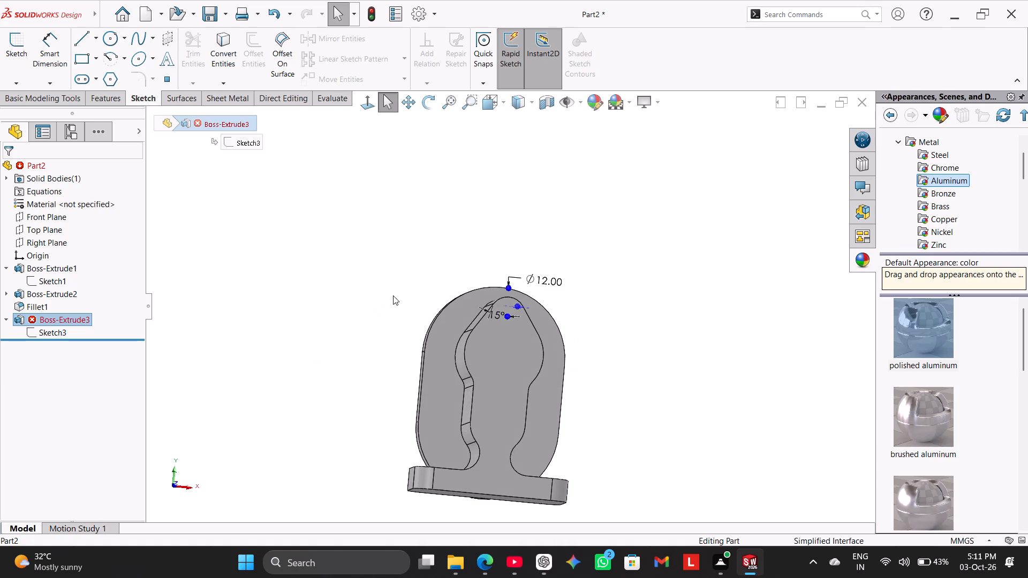
right_click(69, 319)
left_click(114, 395)
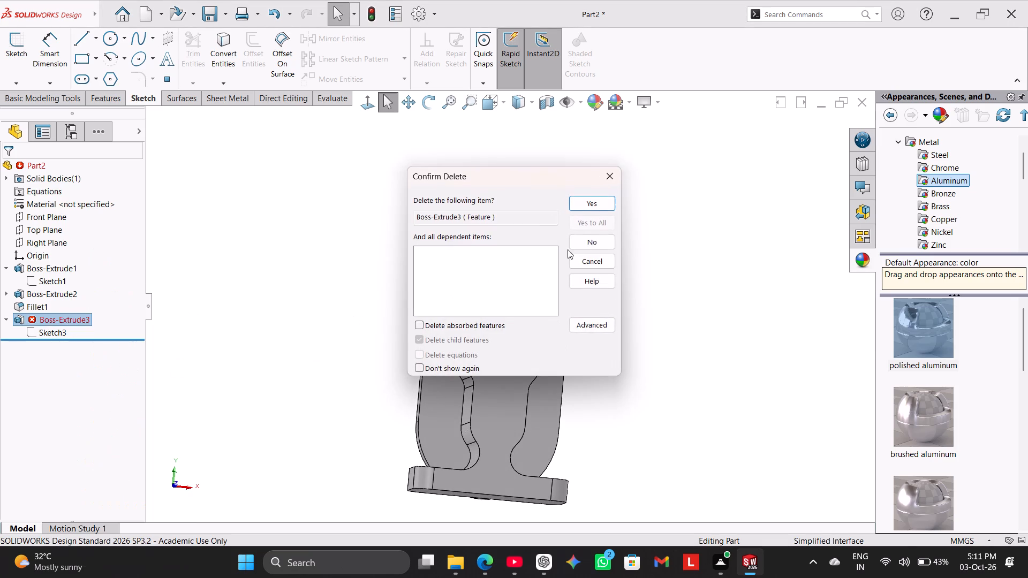
left_click(608, 203)
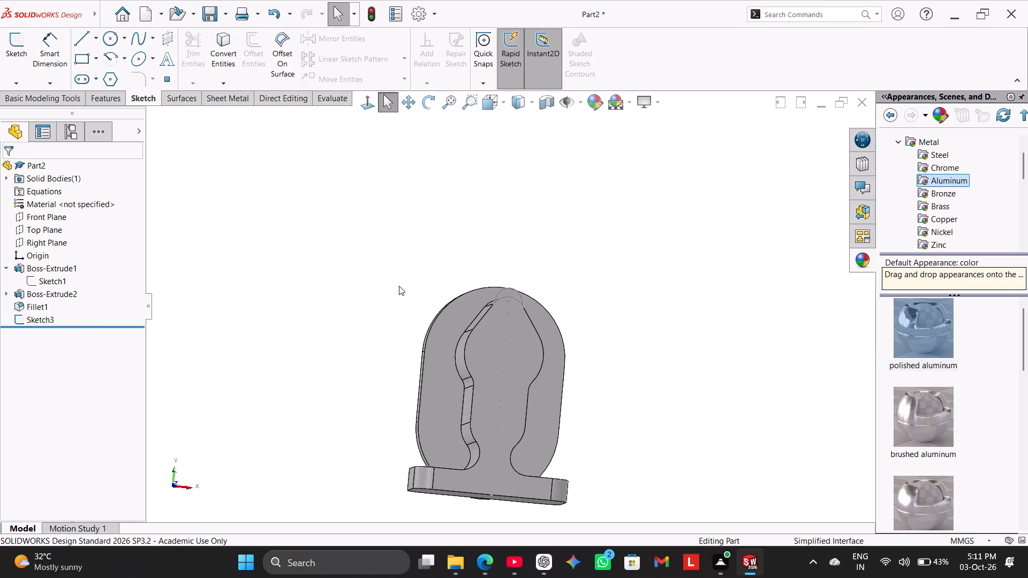
Open the keyhole profile's Sketch1, examine its top arc and slanted sides, and exit without editing.
scroll(368, 323, "down", 1)
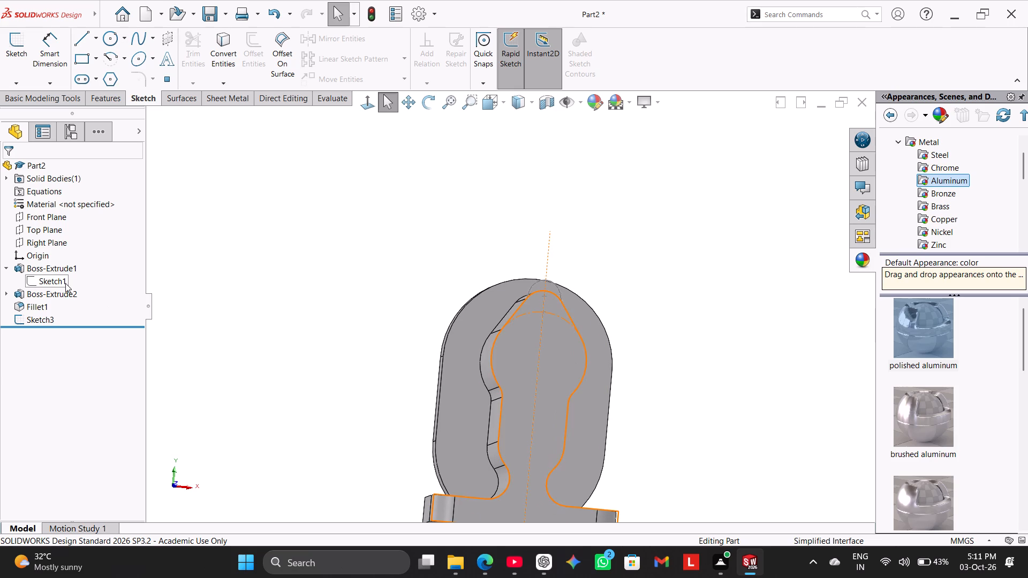
left_click(52, 279)
left_click(67, 249)
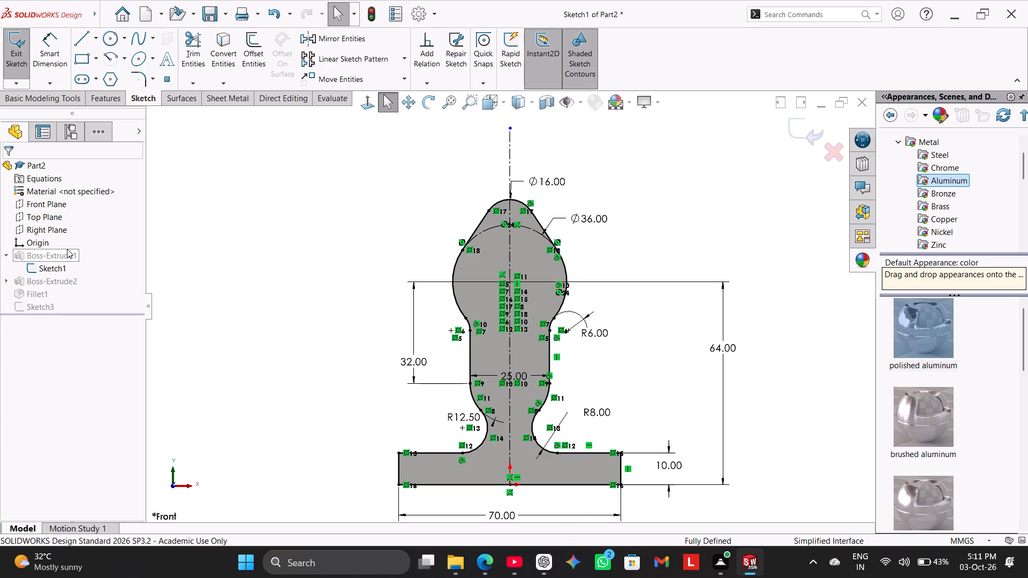
scroll(534, 209, "down", 6)
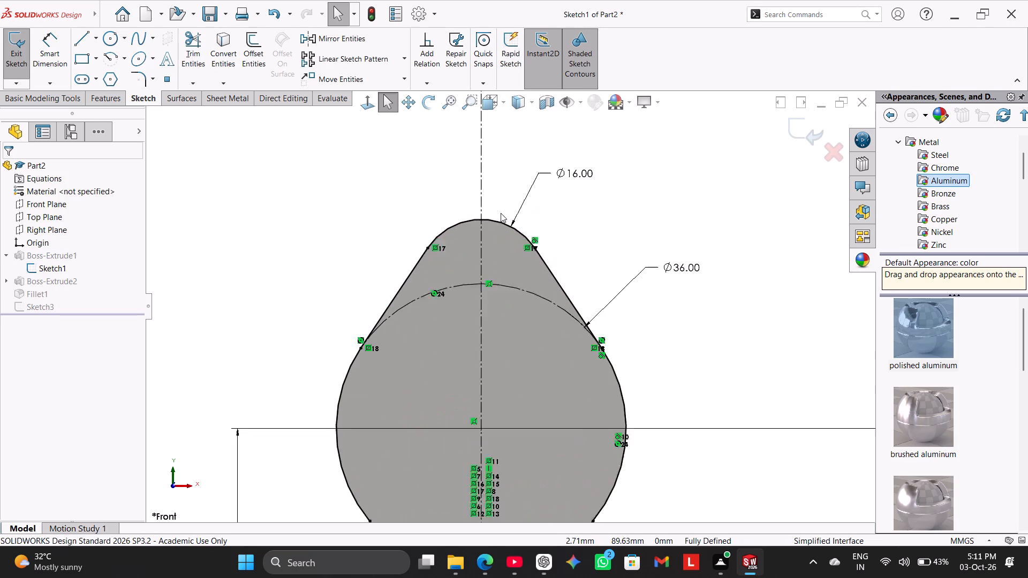
scroll(501, 214, "down", 2)
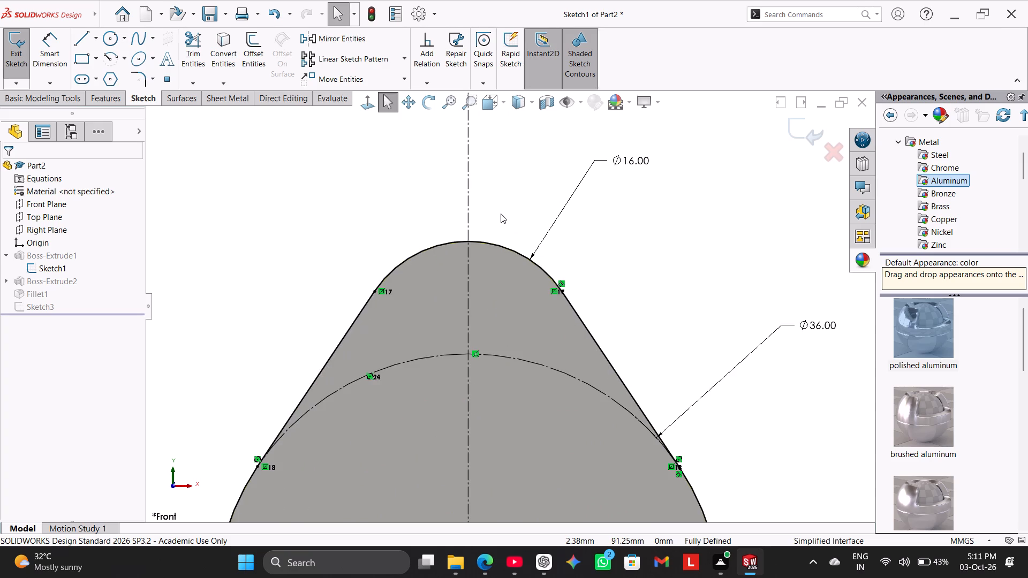
scroll(501, 214, "up", 10)
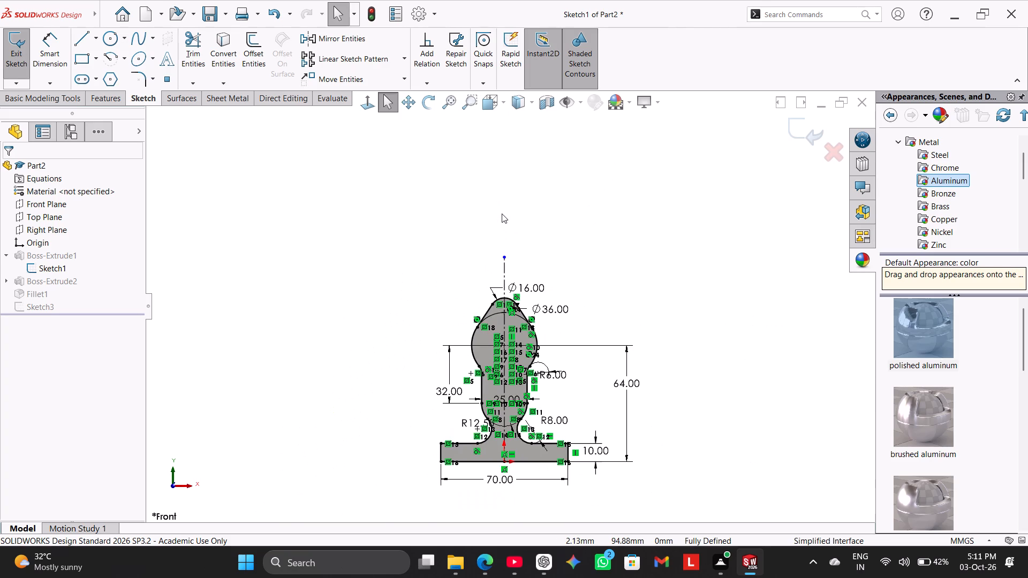
left_click(21, 65)
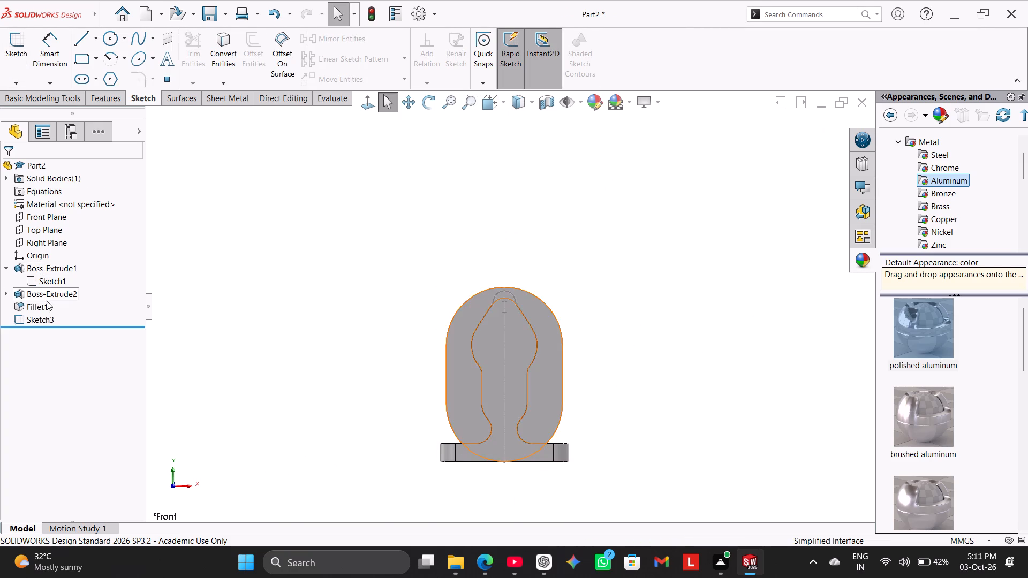
Reopen the top boss's Sketch3 for editing.
left_click(4, 269)
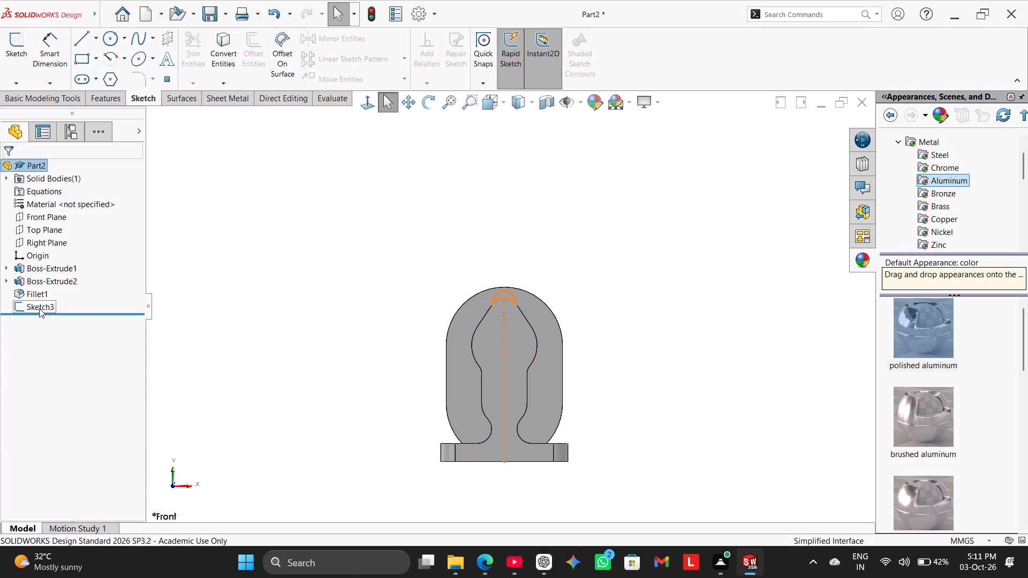
left_click(39, 308)
left_click(52, 280)
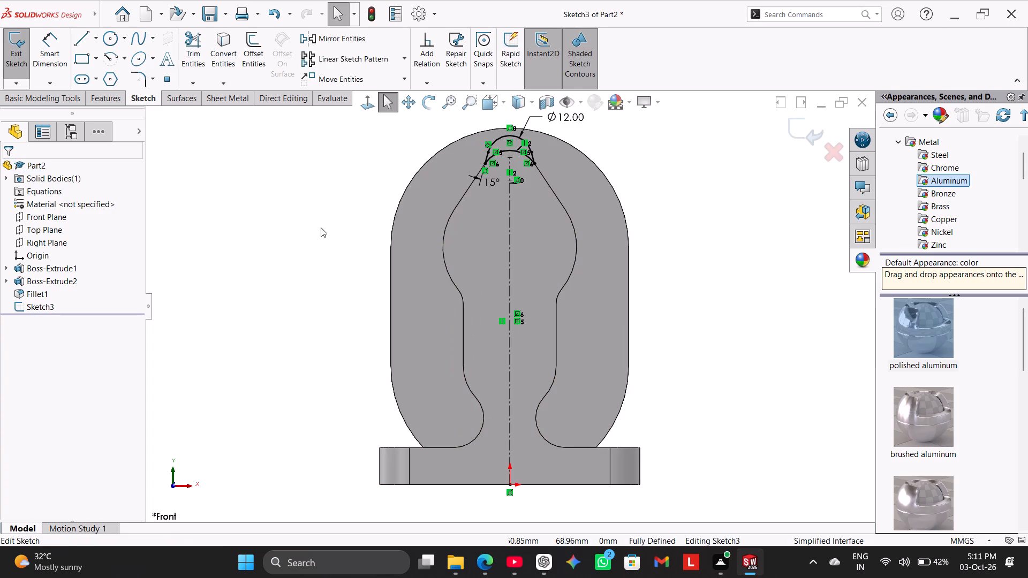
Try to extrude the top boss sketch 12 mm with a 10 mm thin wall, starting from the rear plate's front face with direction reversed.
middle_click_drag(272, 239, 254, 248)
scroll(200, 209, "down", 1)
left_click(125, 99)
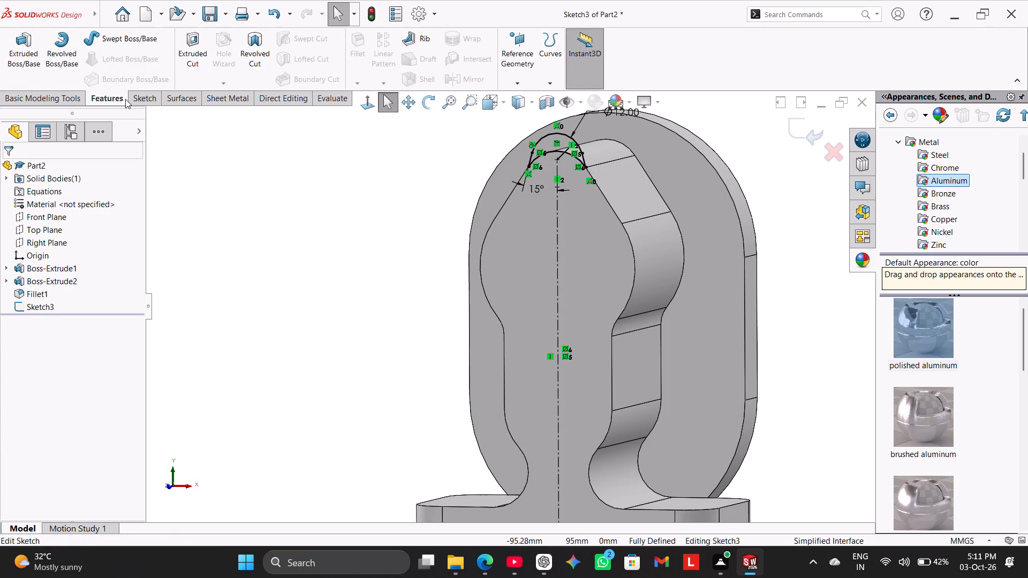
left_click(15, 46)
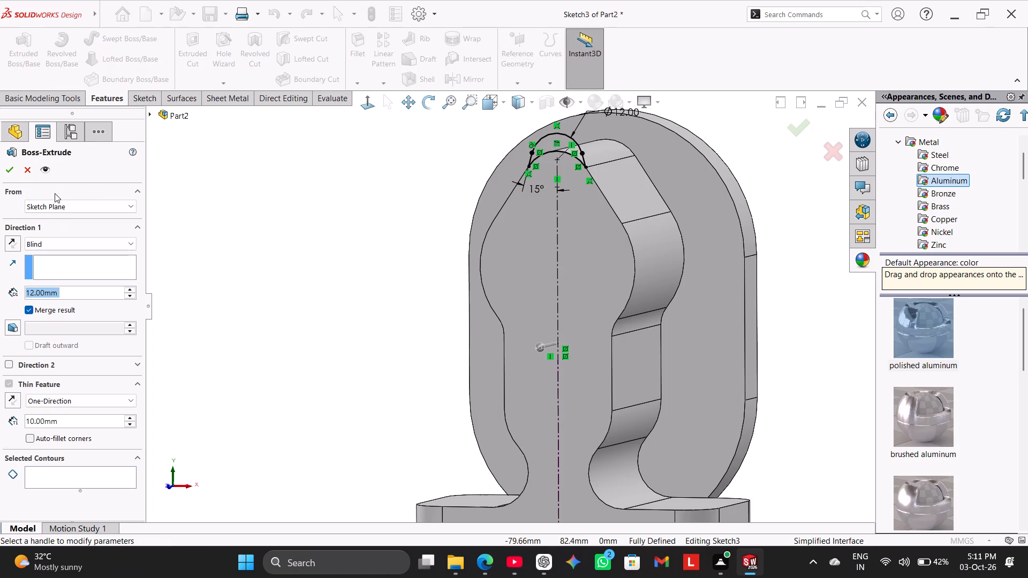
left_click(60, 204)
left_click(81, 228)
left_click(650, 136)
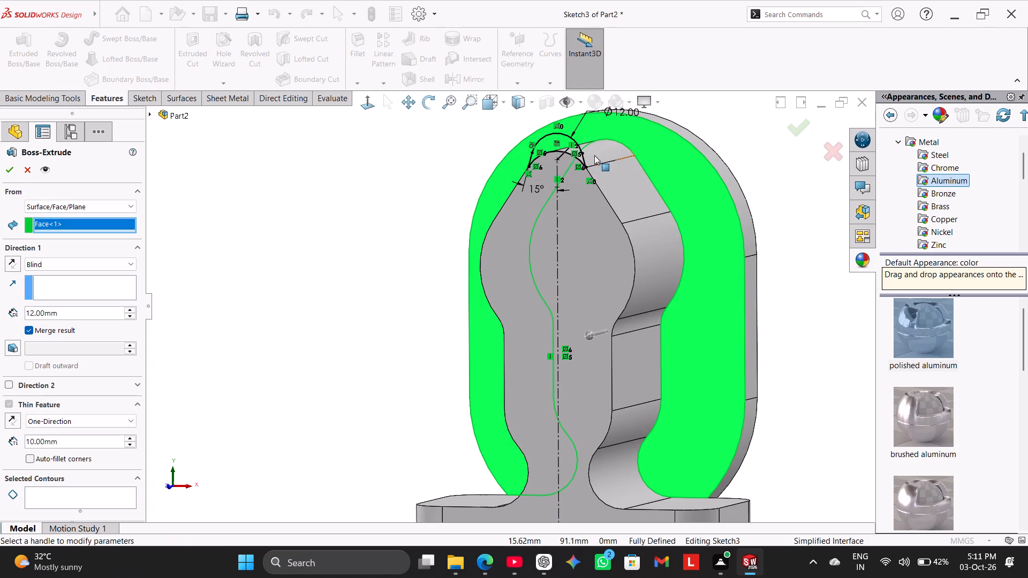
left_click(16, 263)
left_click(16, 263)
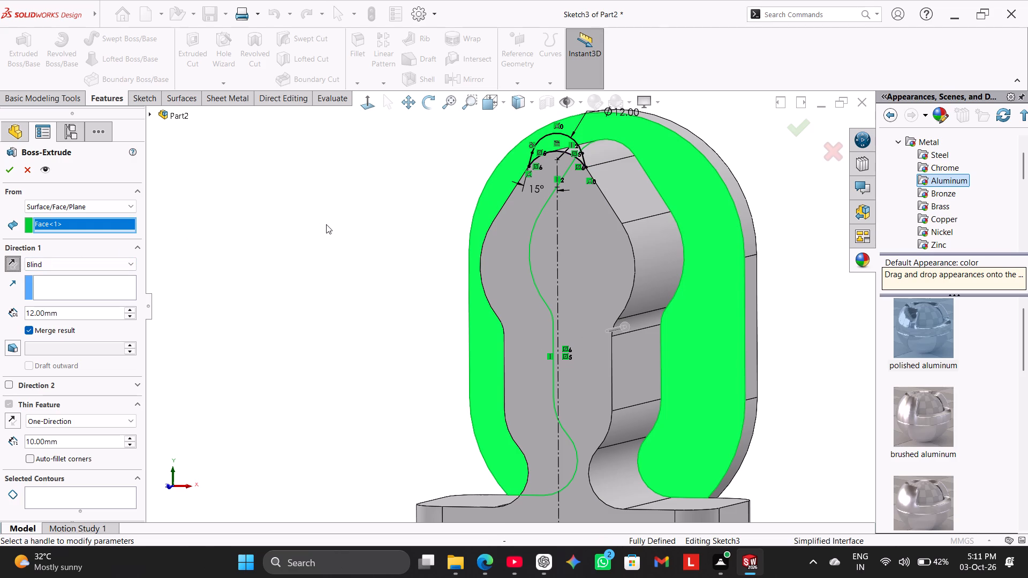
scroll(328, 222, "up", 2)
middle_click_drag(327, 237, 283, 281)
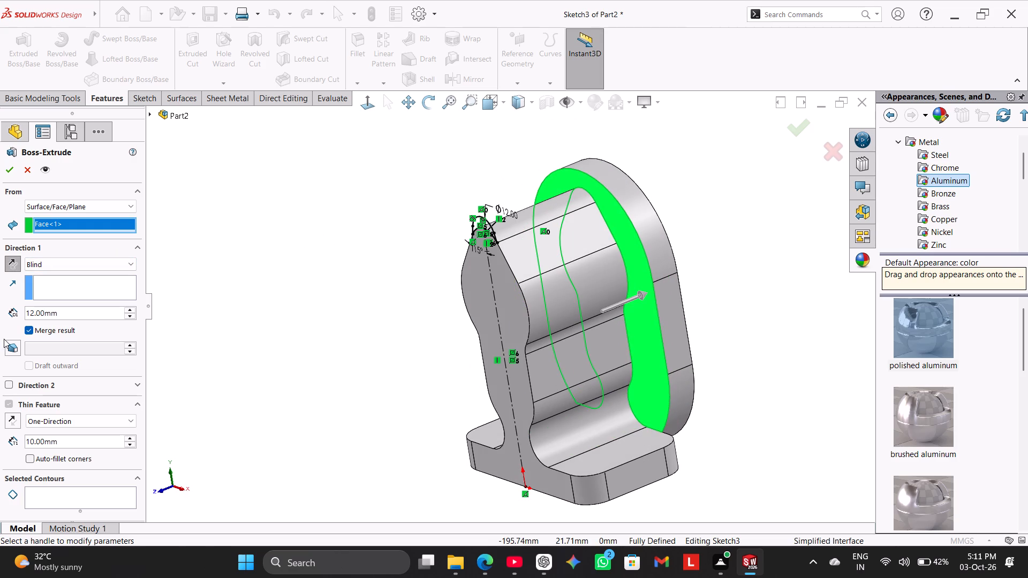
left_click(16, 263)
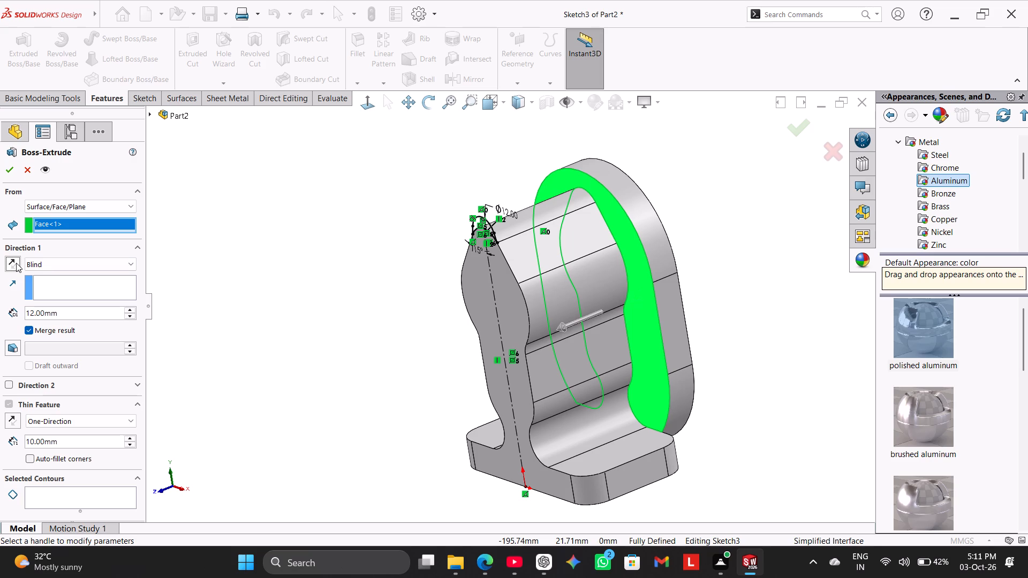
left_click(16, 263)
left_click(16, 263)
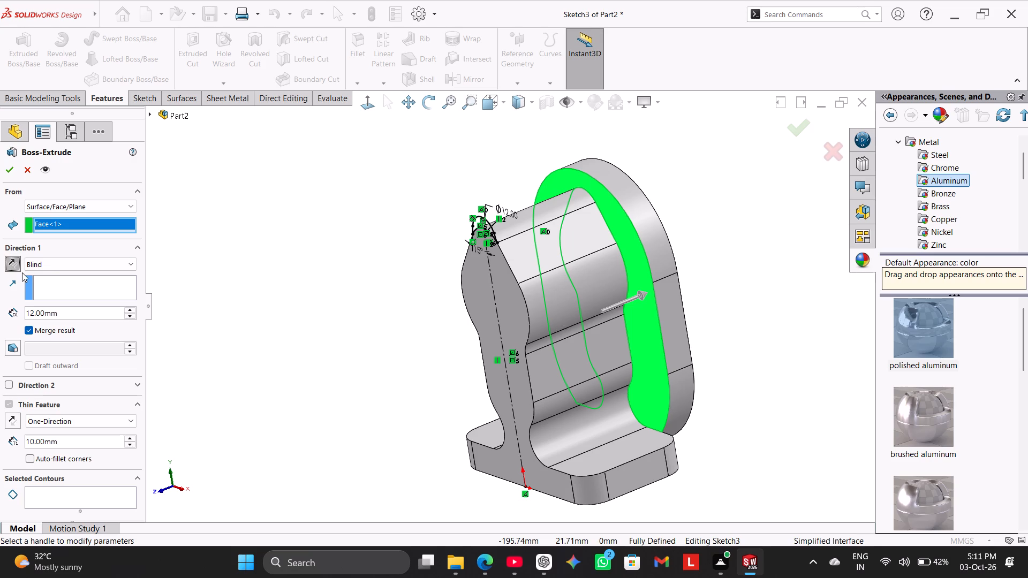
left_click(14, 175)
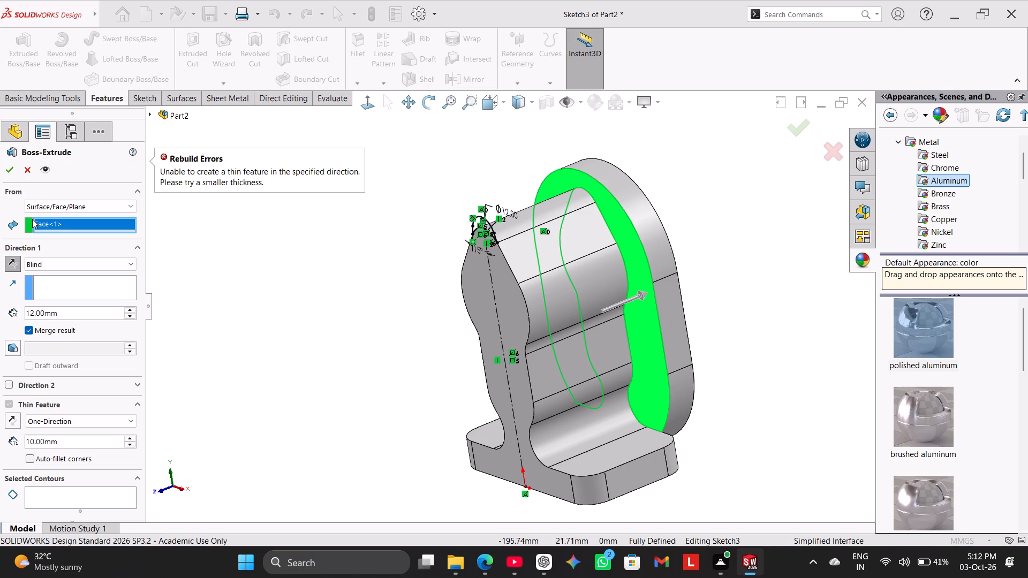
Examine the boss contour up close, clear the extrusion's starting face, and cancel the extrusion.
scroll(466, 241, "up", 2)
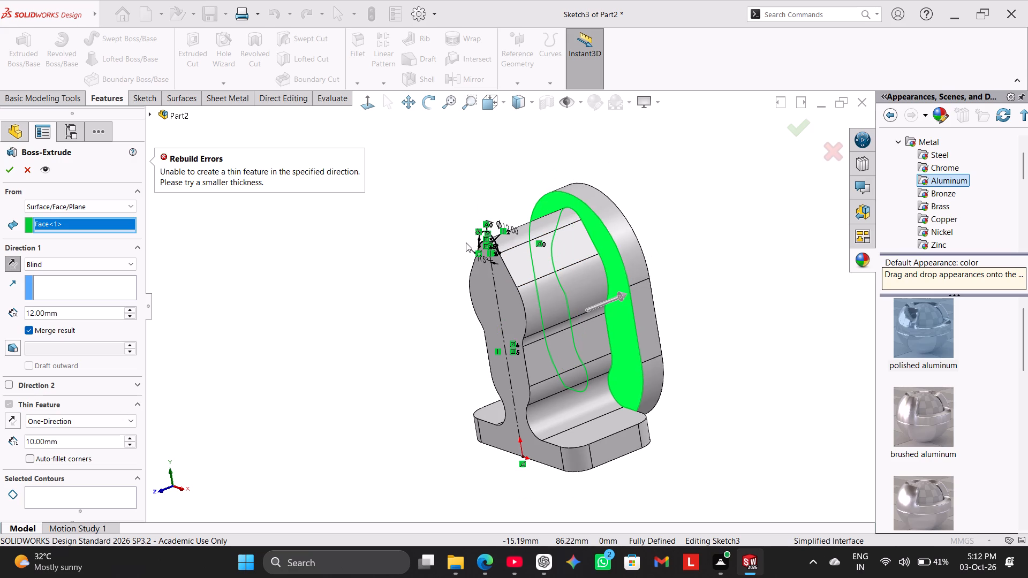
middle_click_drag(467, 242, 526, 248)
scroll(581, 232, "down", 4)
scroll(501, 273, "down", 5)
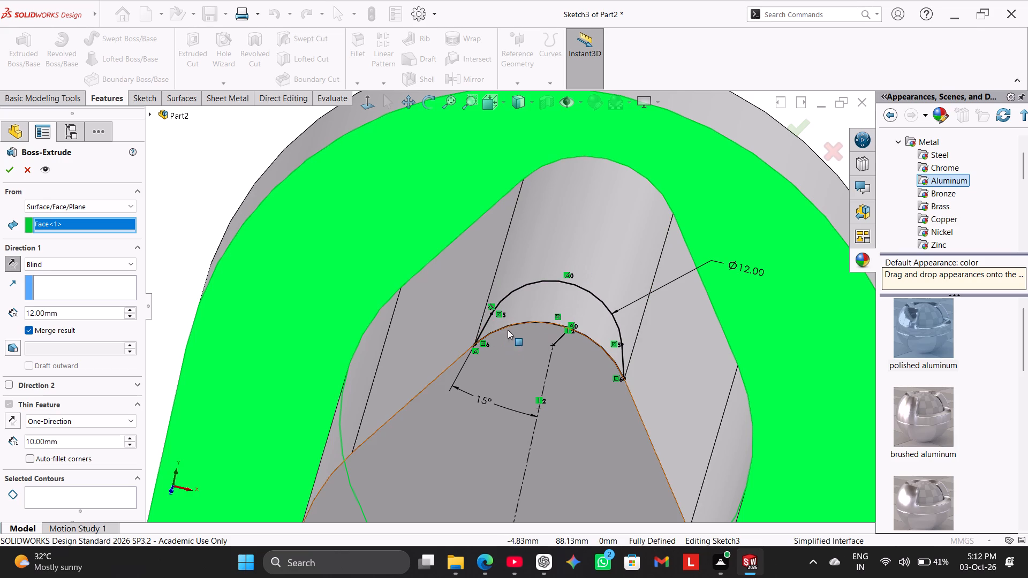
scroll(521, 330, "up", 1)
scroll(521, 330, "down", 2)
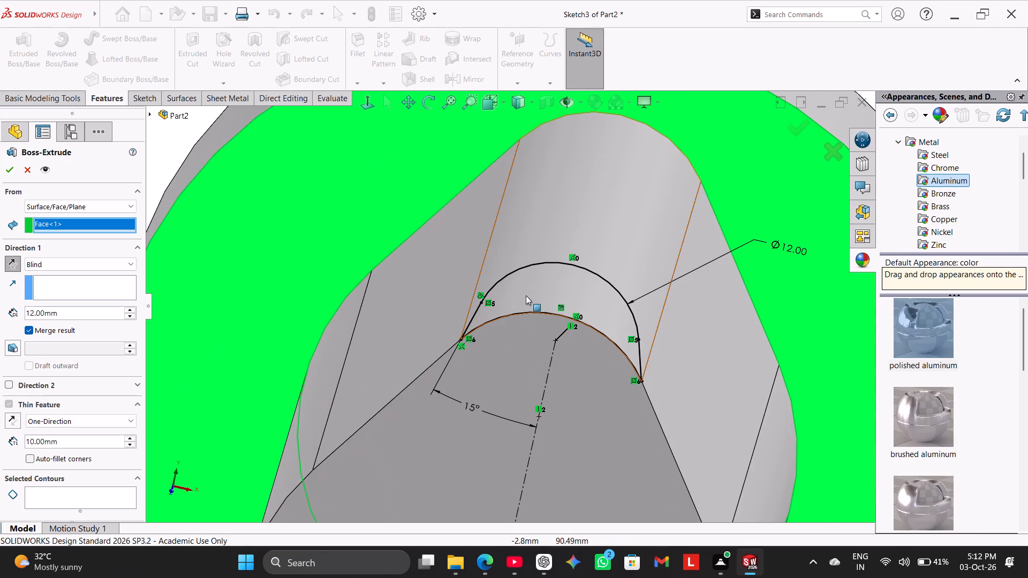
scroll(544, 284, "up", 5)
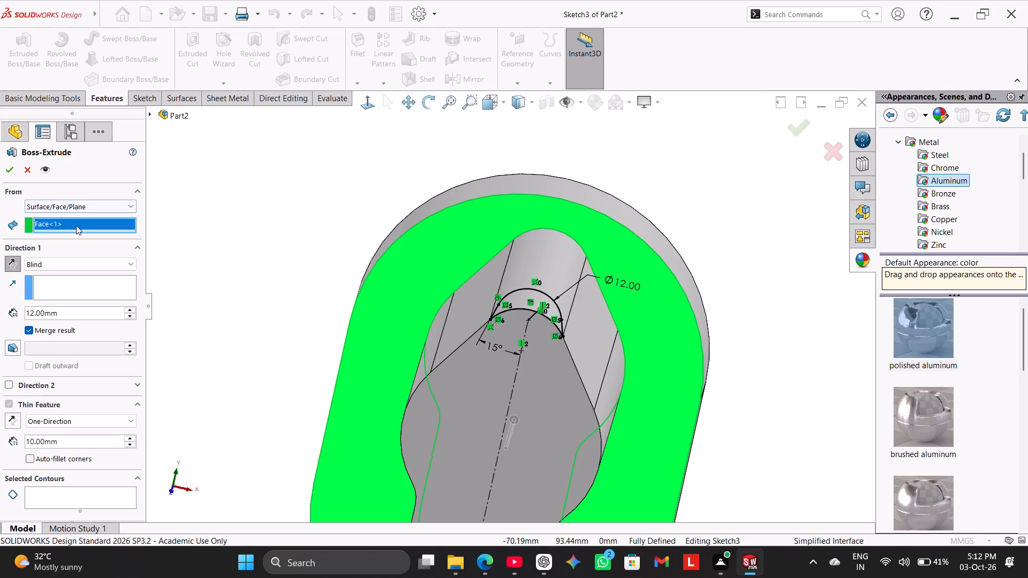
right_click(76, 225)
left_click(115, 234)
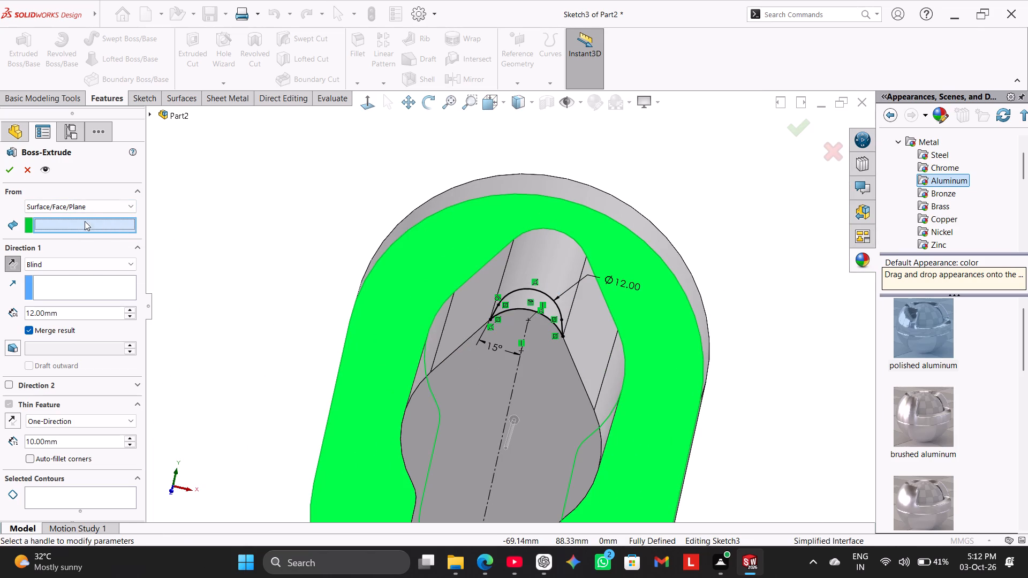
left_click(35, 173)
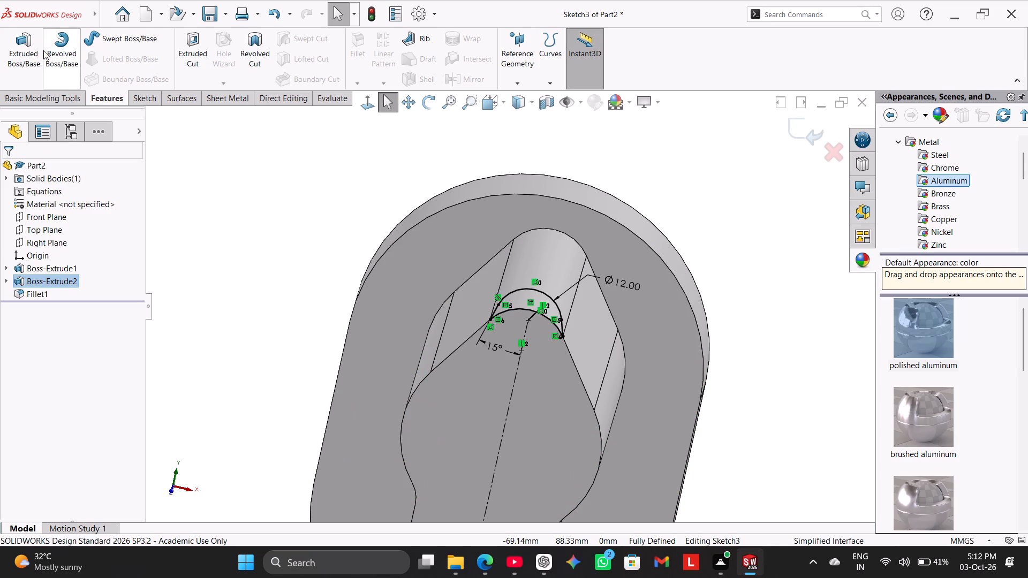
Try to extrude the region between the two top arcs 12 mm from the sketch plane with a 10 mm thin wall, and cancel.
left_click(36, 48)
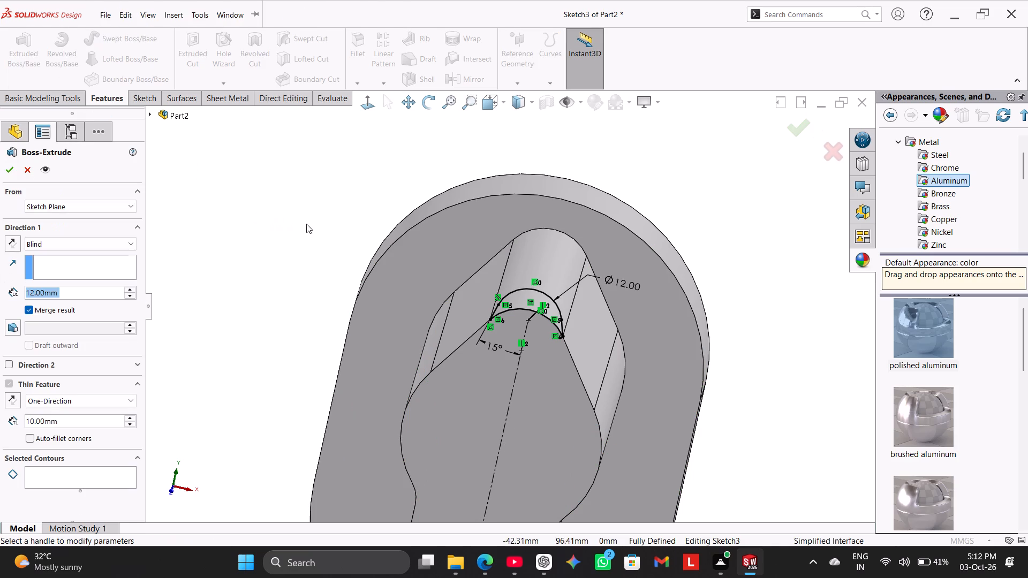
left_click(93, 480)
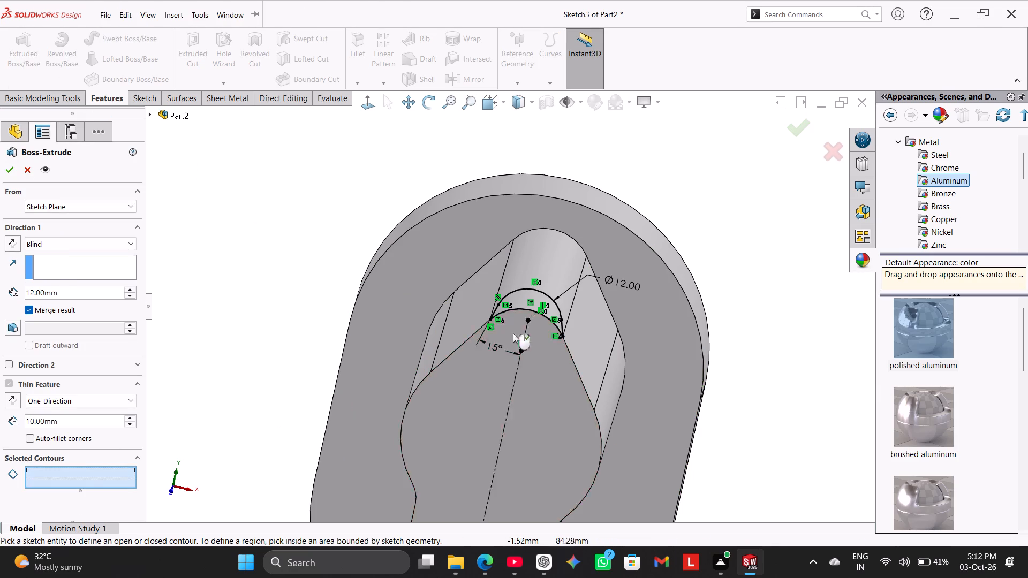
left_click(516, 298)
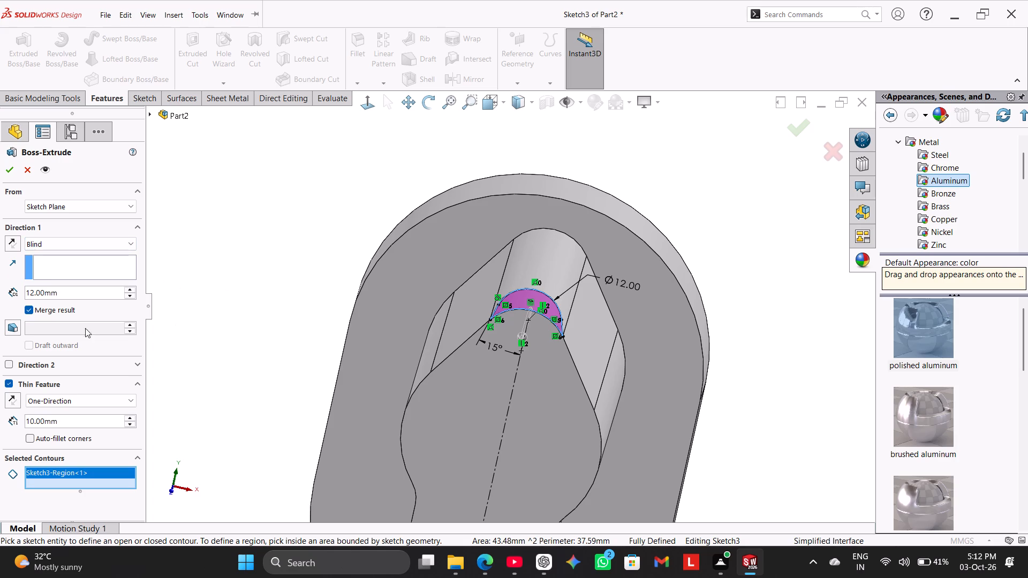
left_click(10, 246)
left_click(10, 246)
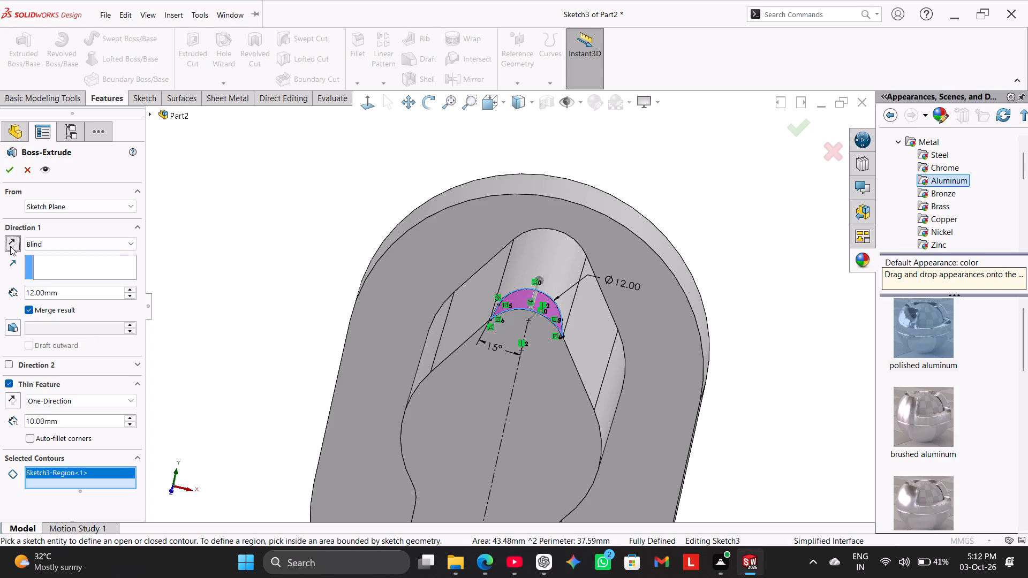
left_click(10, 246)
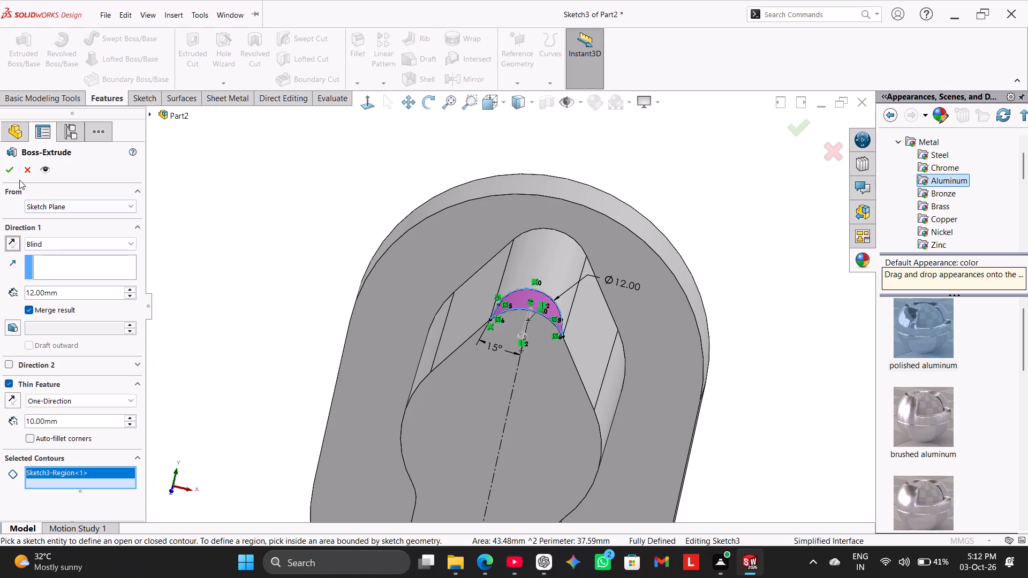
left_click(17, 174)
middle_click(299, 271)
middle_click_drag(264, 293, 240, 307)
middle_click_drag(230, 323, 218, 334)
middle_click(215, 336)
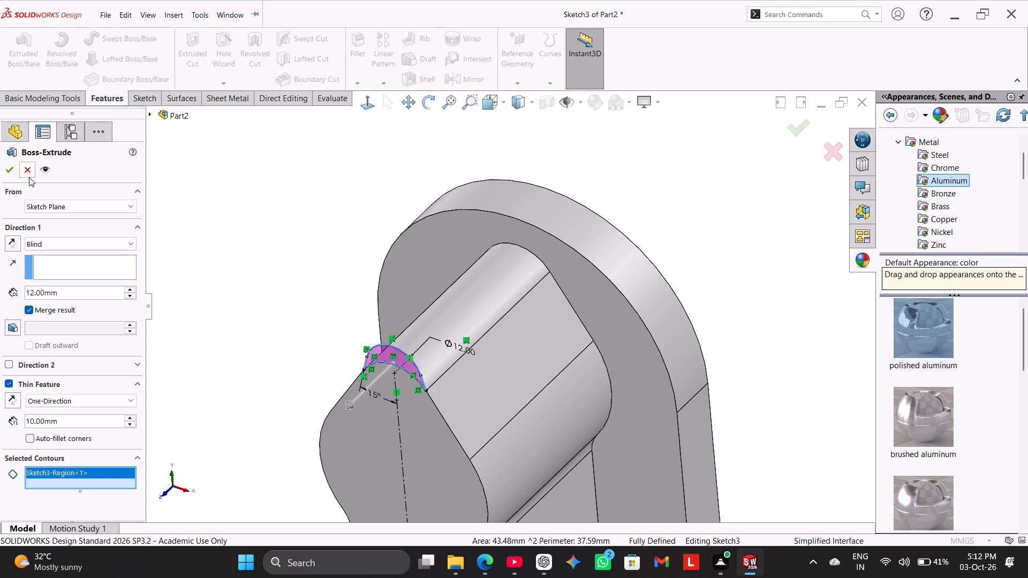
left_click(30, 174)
View the top boss sketch face-on and examine its contour at the top of the keyhole profile.
left_click(364, 112)
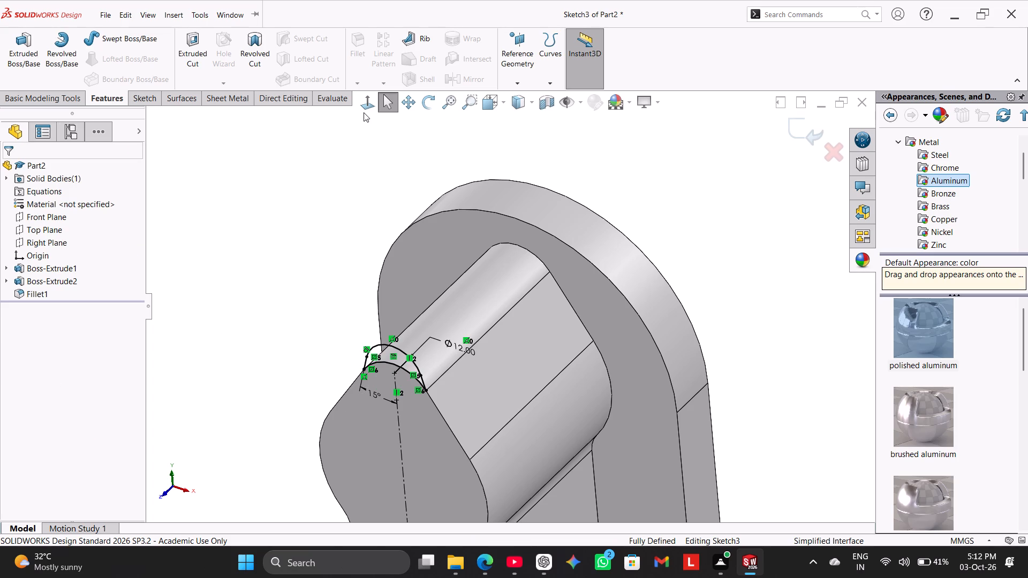
left_click(373, 104)
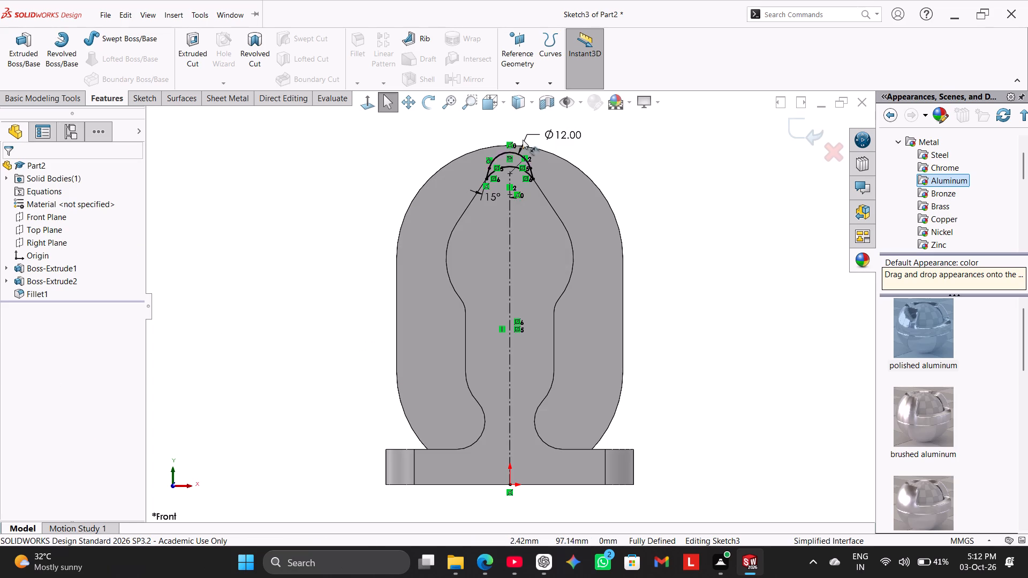
scroll(529, 138, "down", 4)
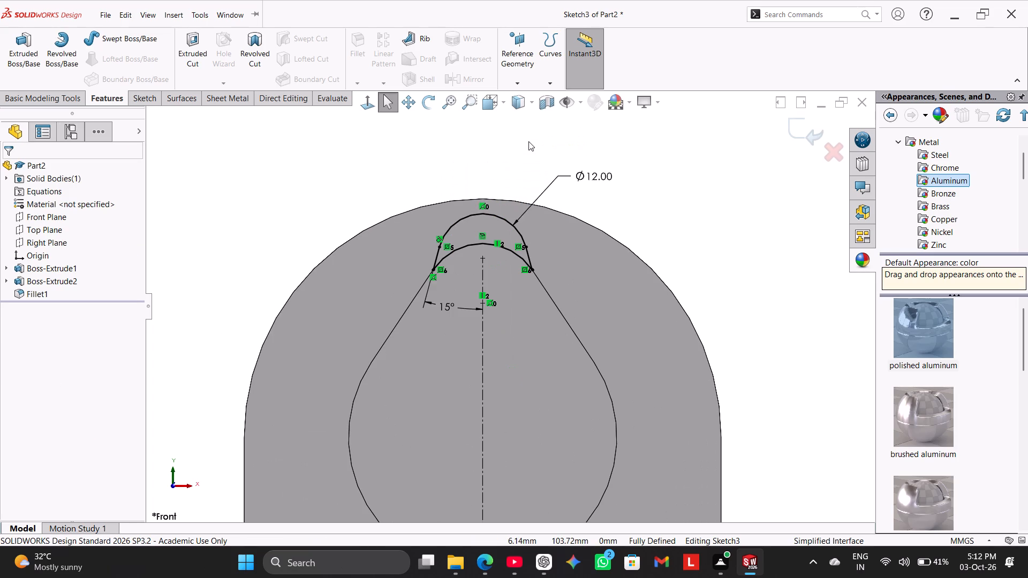
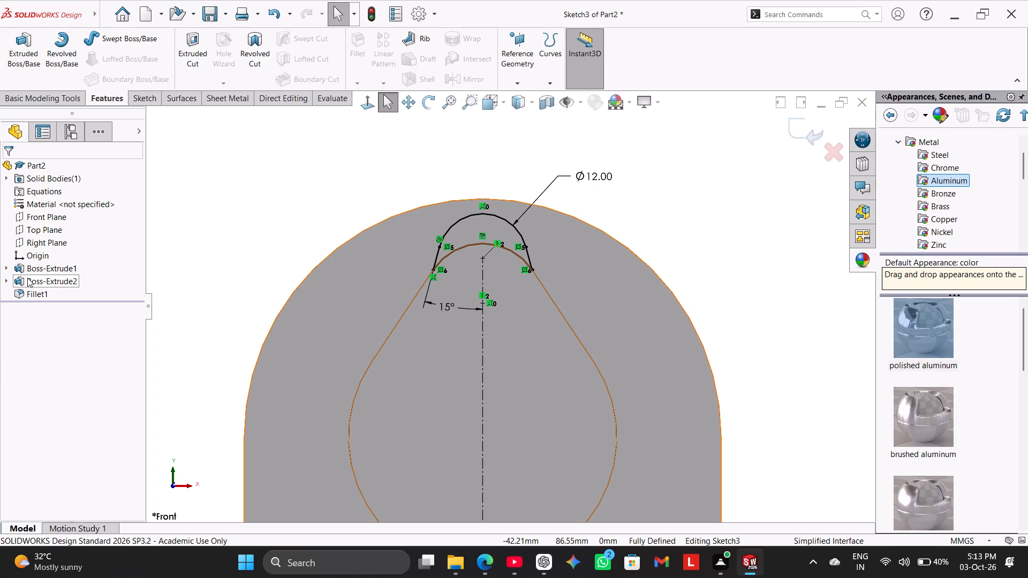
Exit the top boss sketch, open the keyhole profile sketch for editing, examine its upper arcs, and close it.
left_click(8, 269)
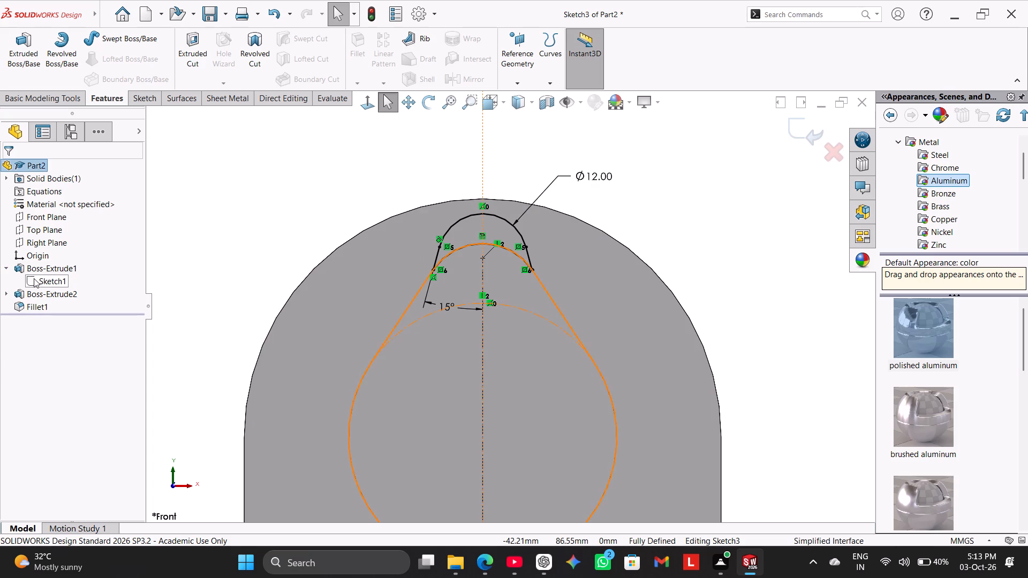
left_click(37, 279)
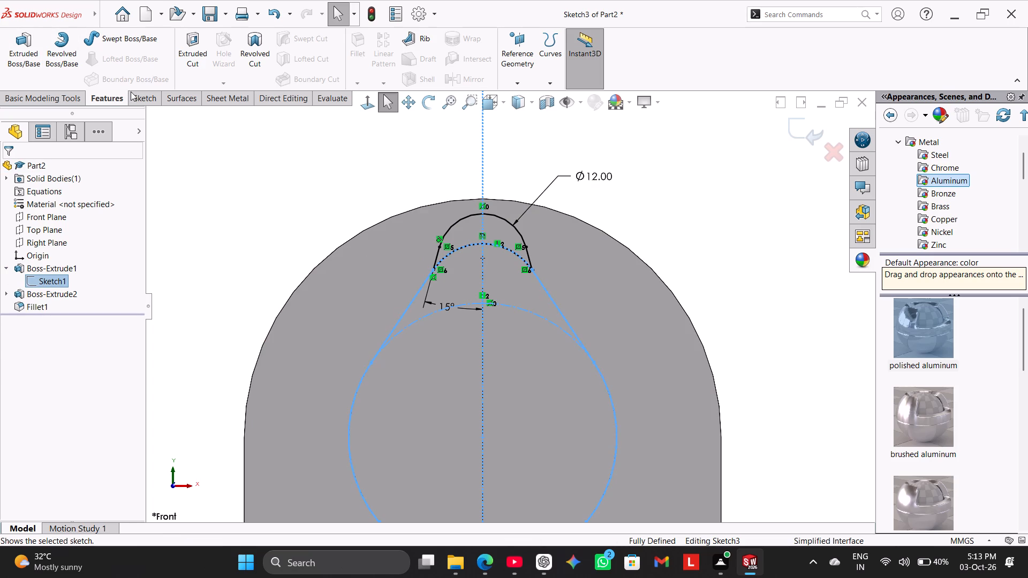
left_click(137, 93)
left_click(24, 57)
right_click(53, 283)
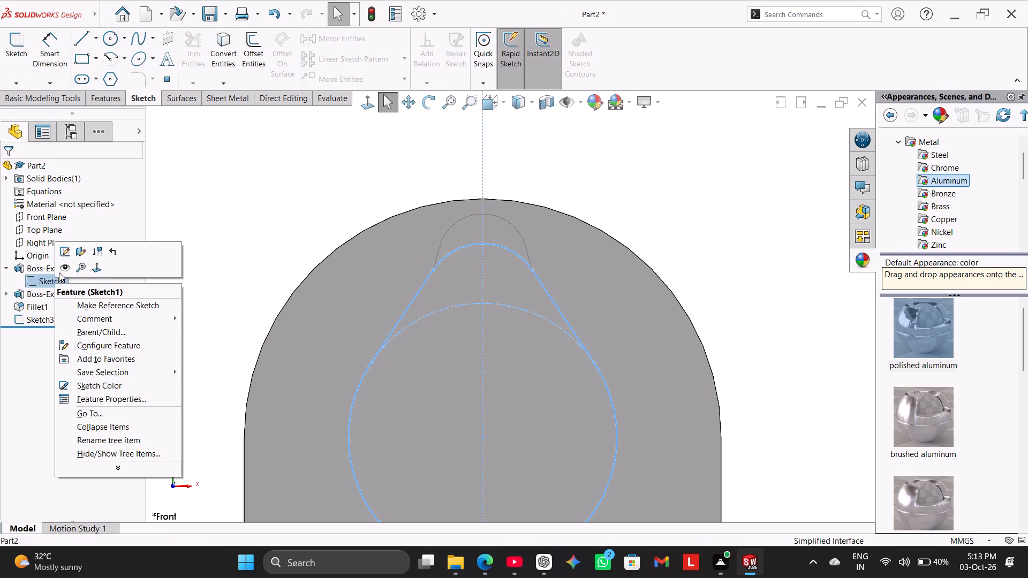
left_click(66, 252)
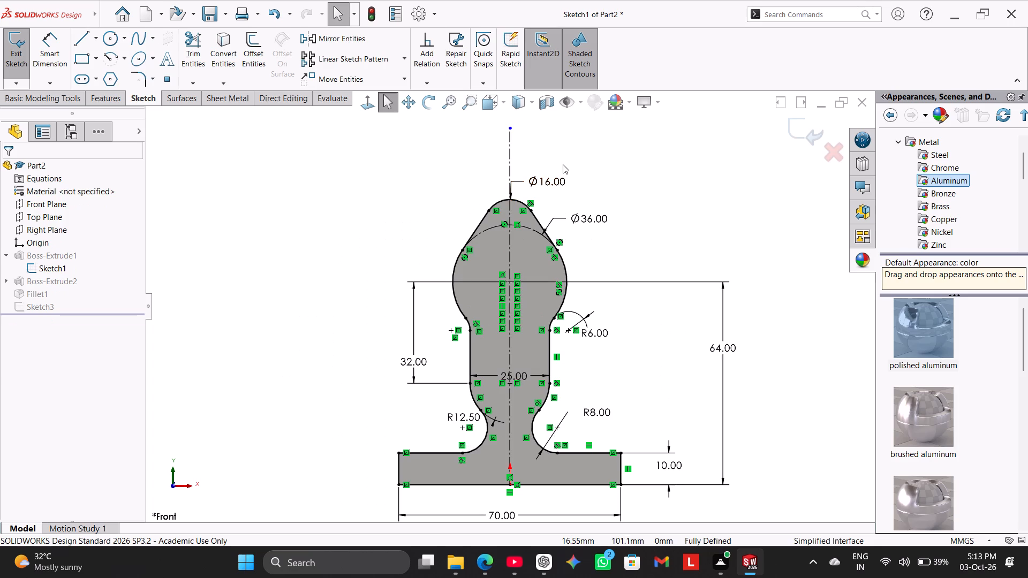
scroll(563, 165, "down", 3)
left_click(37, 306)
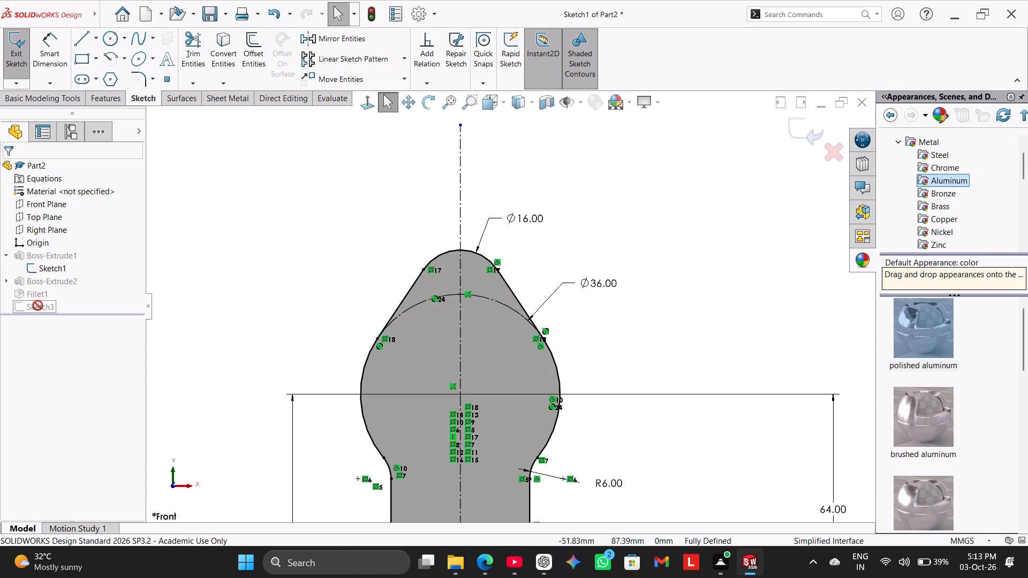
left_click(12, 47)
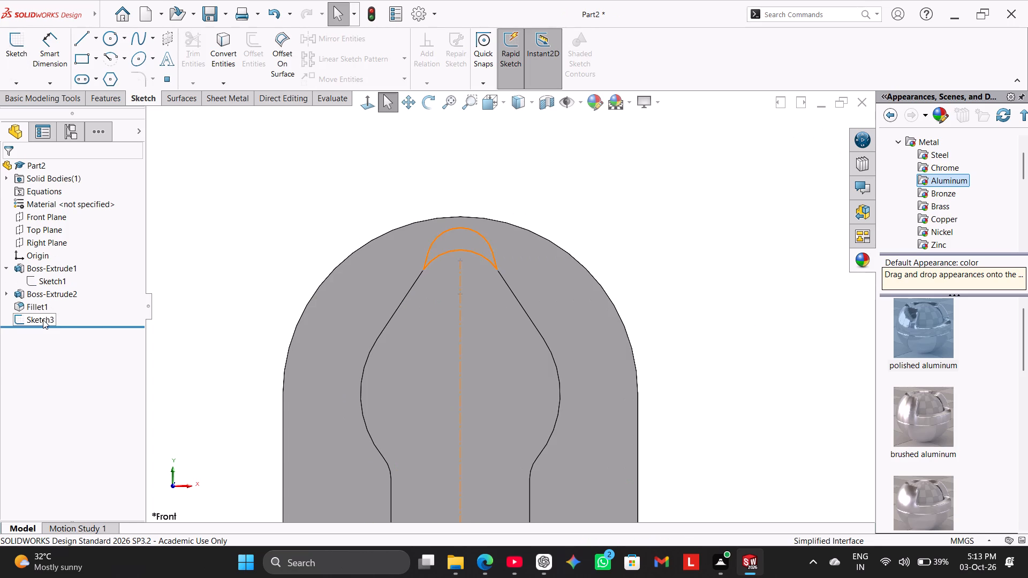
Hide the top boss sketch, reopen the keyhole profile sketch to examine its top, and close it.
right_click(43, 320)
left_click(59, 301)
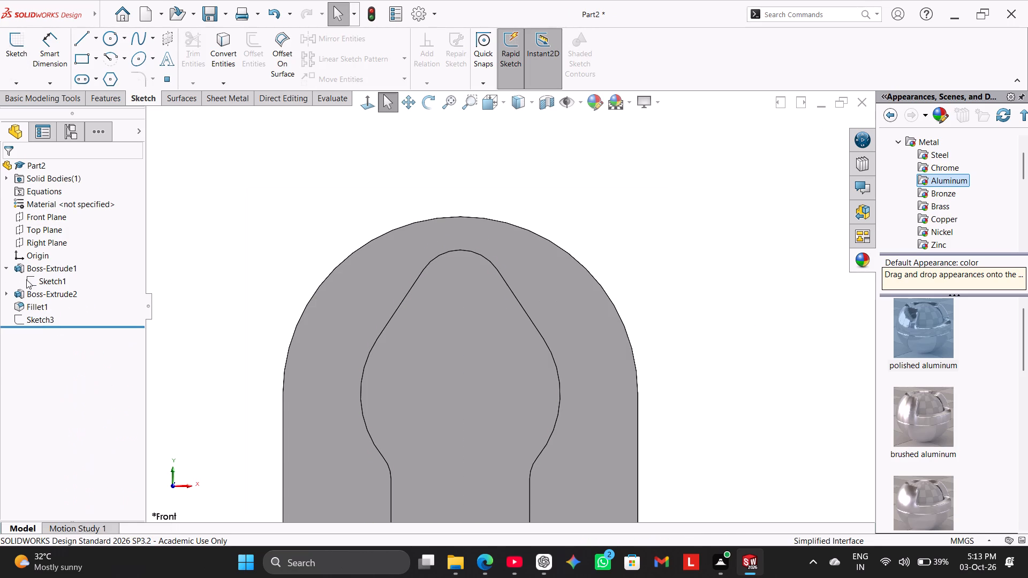
left_click(27, 279)
left_click(40, 247)
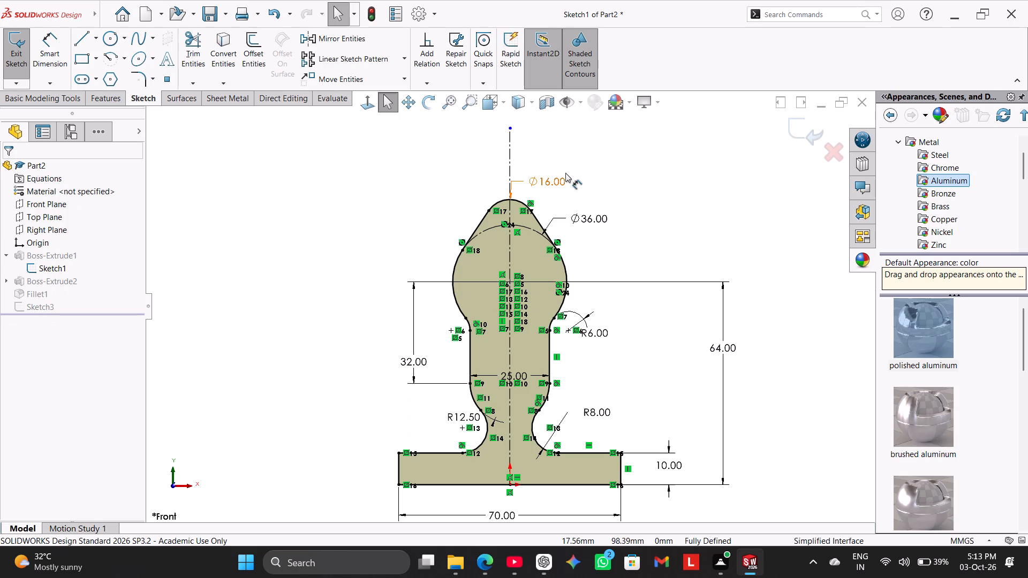
scroll(554, 176, "down", 3)
scroll(545, 178, "up", 2)
left_click(4, 63)
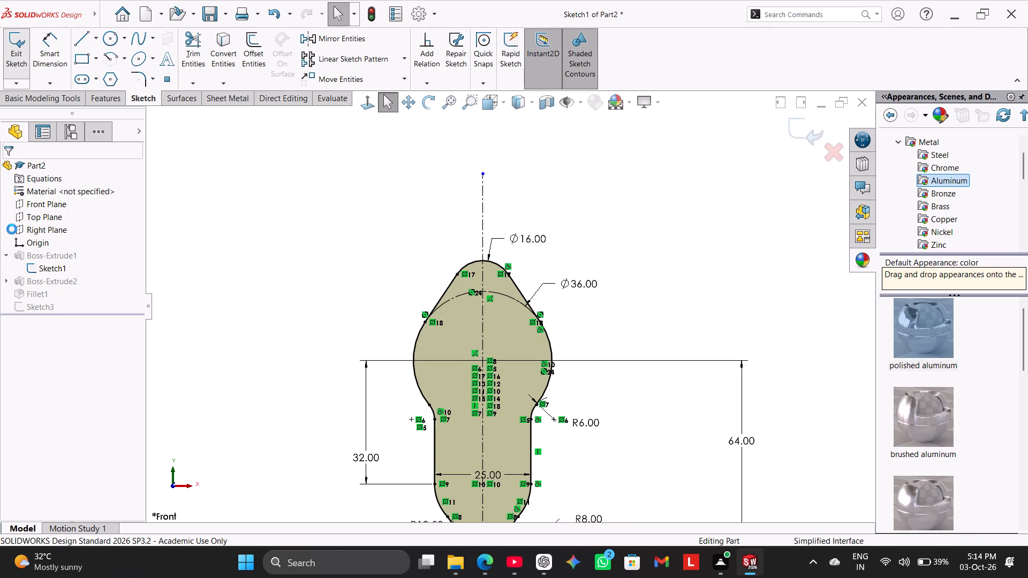
Delete the top boss sketch, Sketch3.
right_click(46, 322)
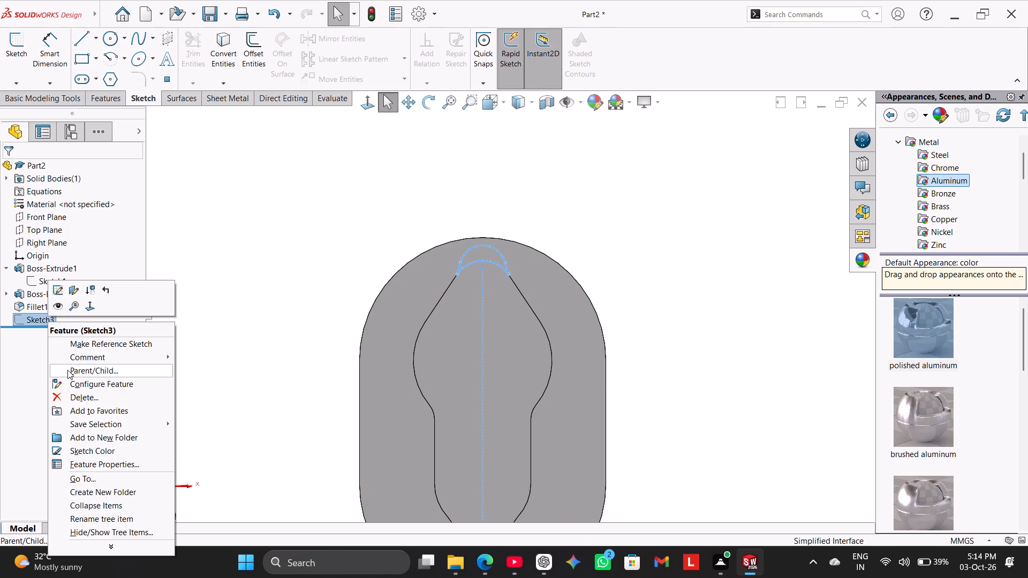
left_click(79, 392)
left_click(581, 202)
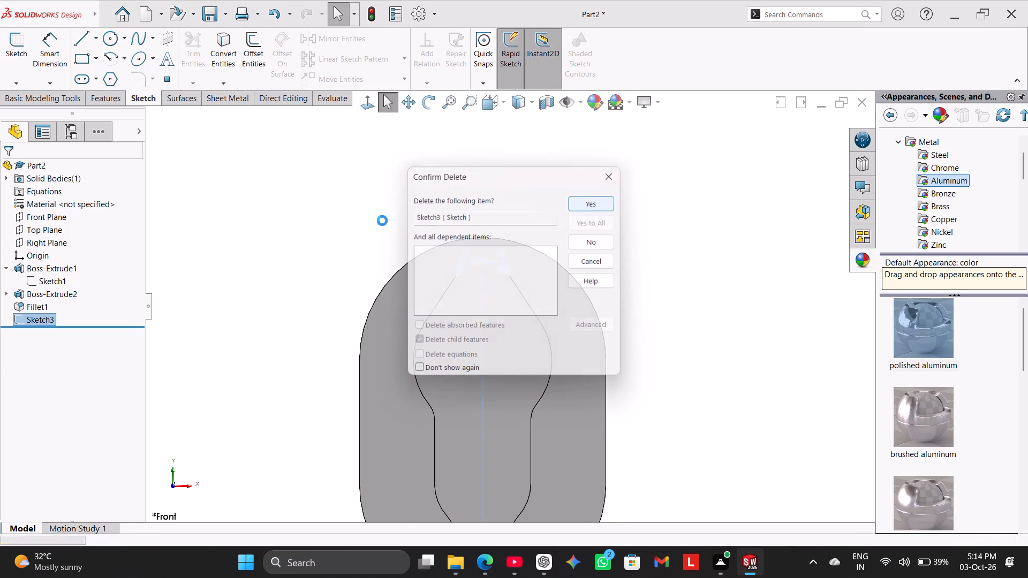
In the keyhole profile sketch, draw a circle about 21 mm in diameter, centred on the centerline and passing through the 36 mm construction arc's top.
left_click(57, 284)
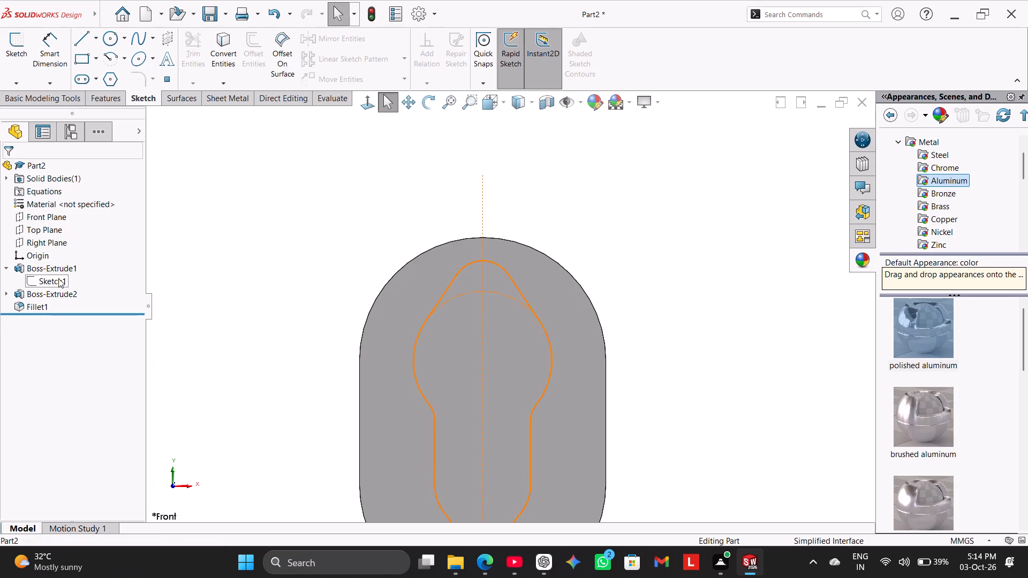
left_click(71, 257)
scroll(558, 187, "down", 3)
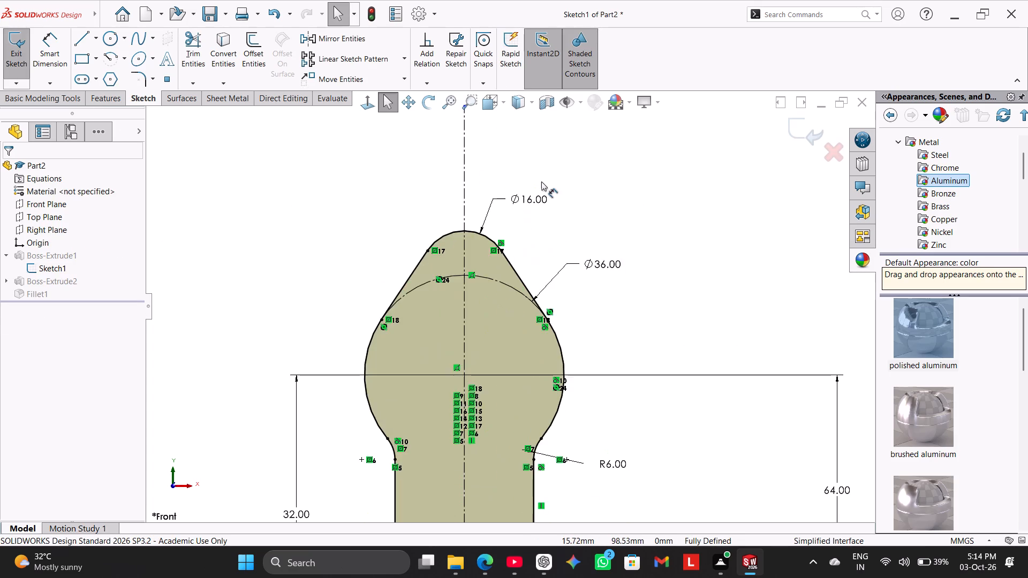
scroll(538, 181, "down", 3)
scroll(482, 187, "down", 1)
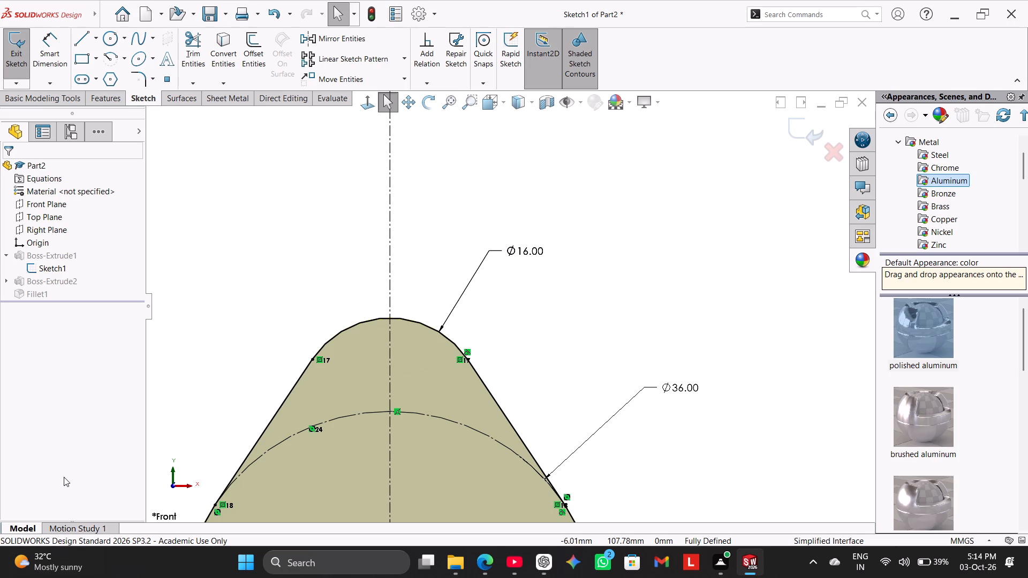
left_click(109, 34)
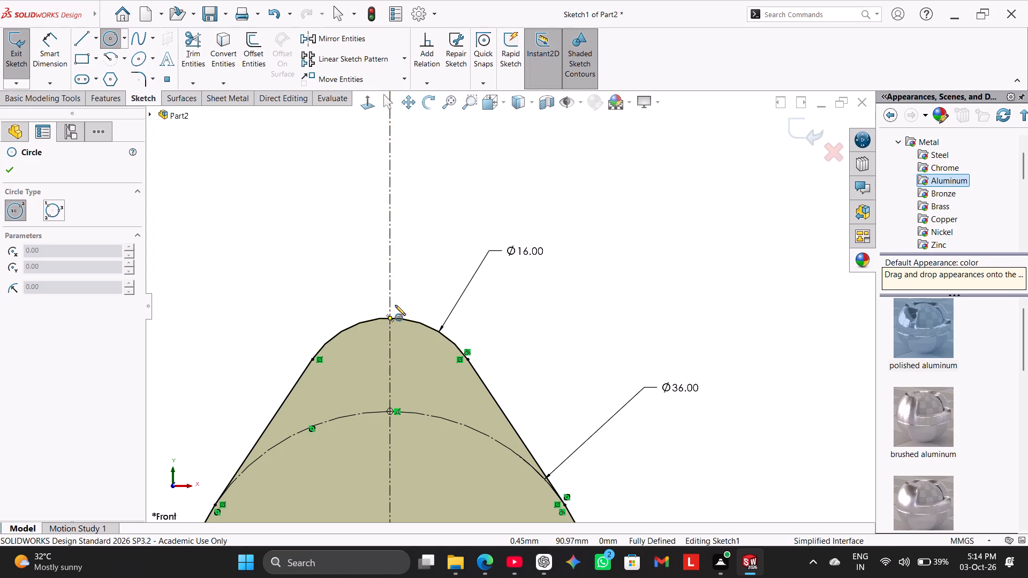
left_click(390, 287)
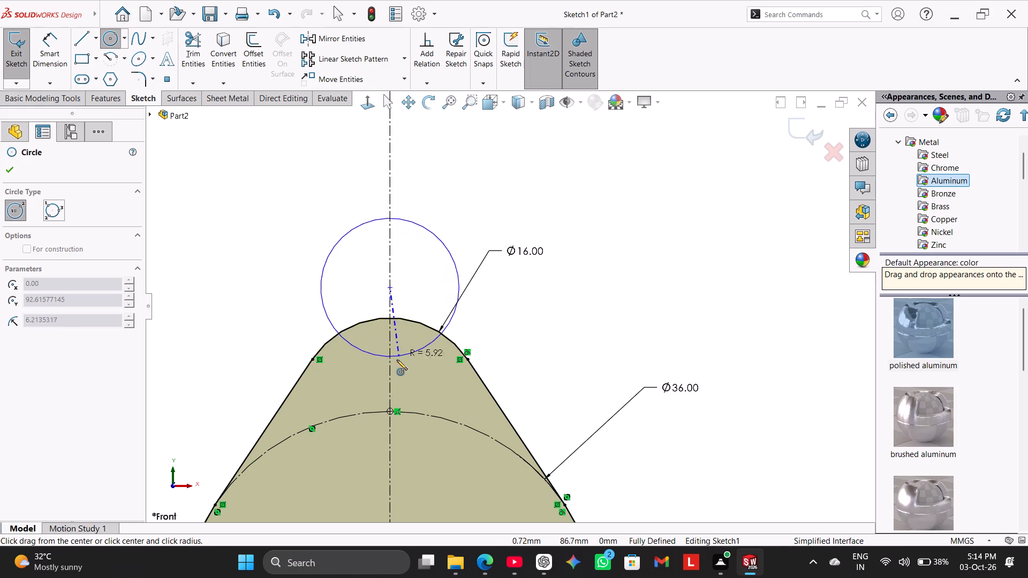
left_click(389, 413)
right_click(262, 199)
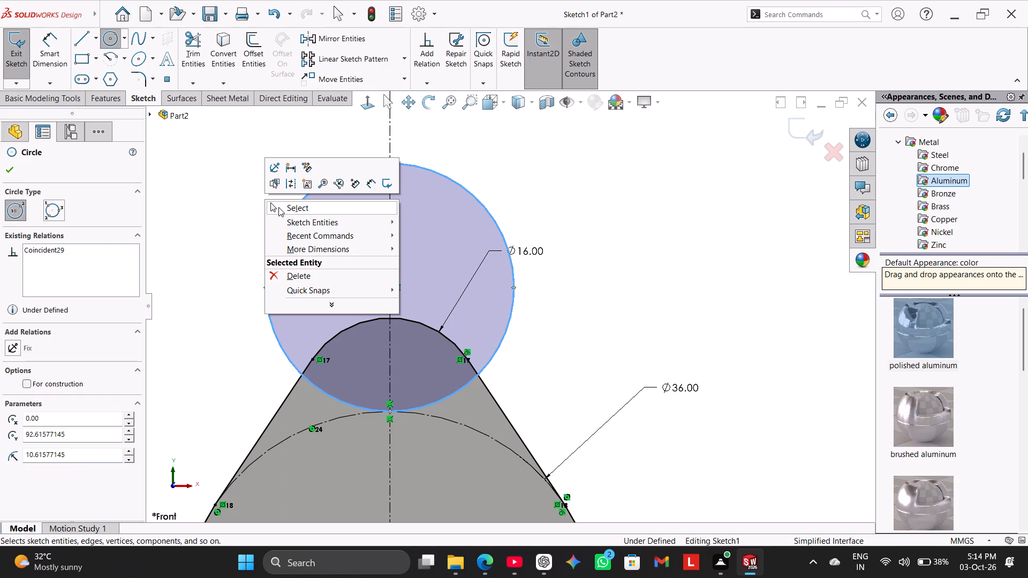
left_click(278, 208)
Dimension the new circle's diameter as 12 mm.
left_click(54, 66)
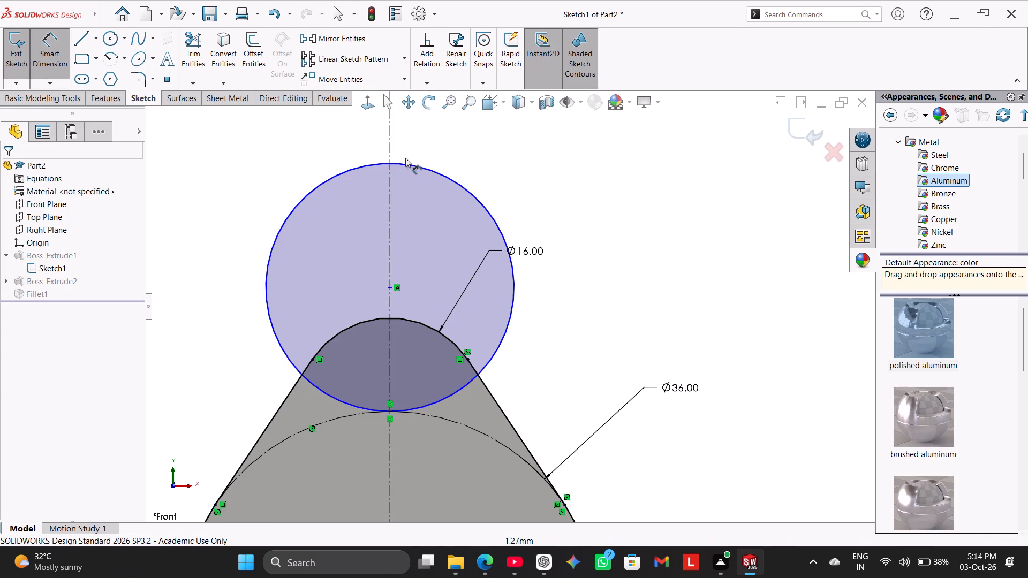
left_click(412, 163)
left_click(551, 151)
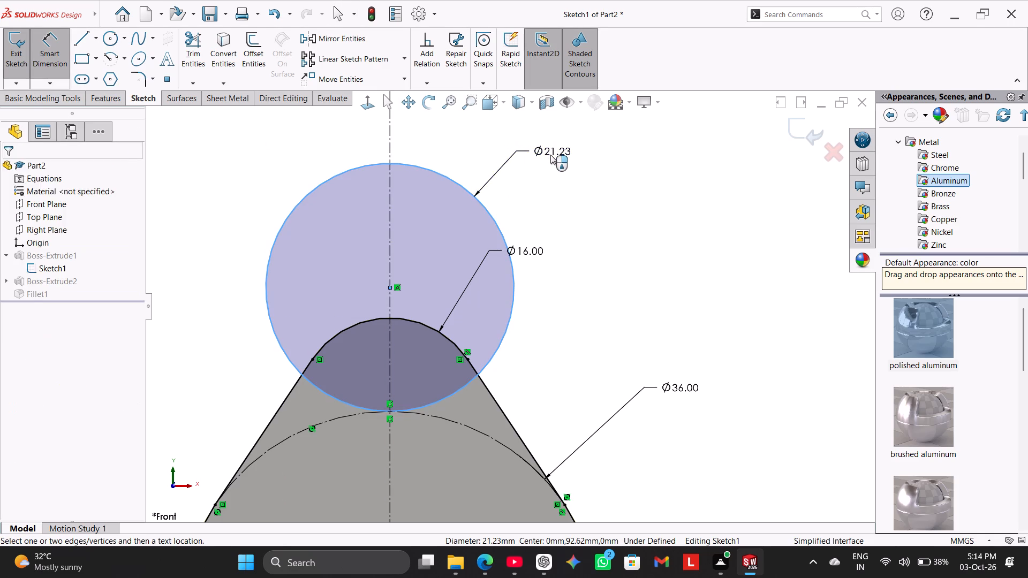
type("12")
key("Return")
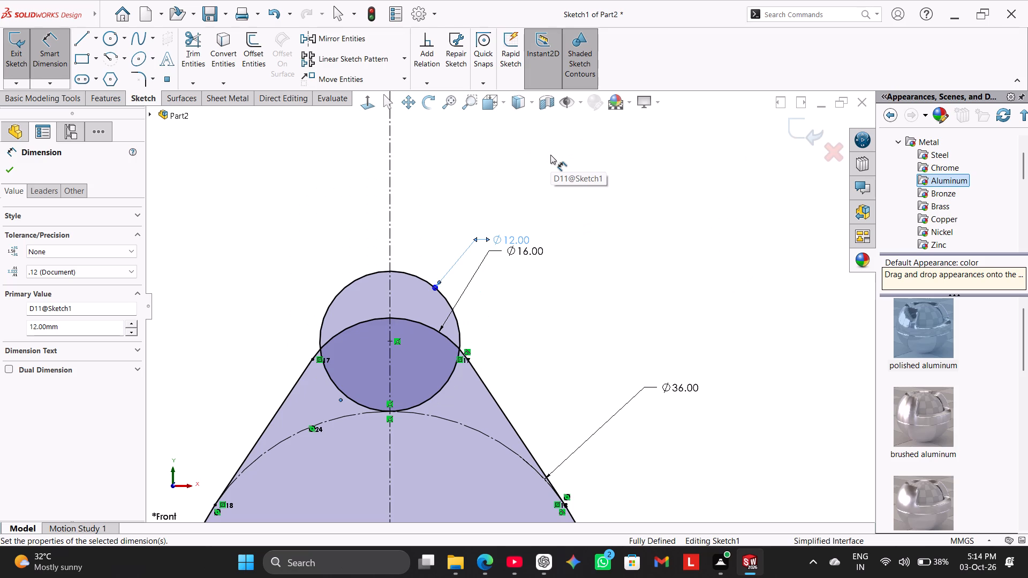
right_click(671, 198)
left_click(724, 237)
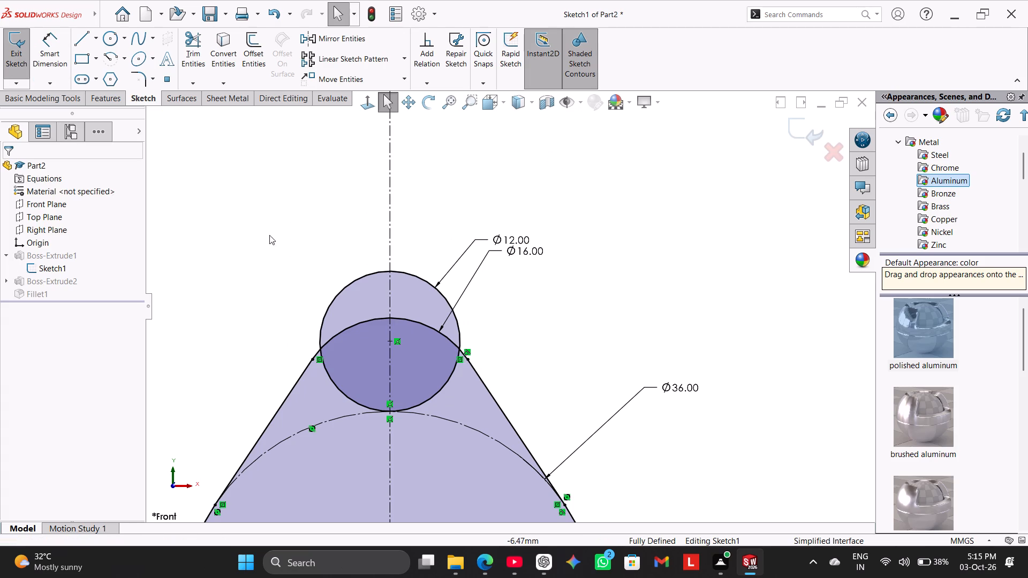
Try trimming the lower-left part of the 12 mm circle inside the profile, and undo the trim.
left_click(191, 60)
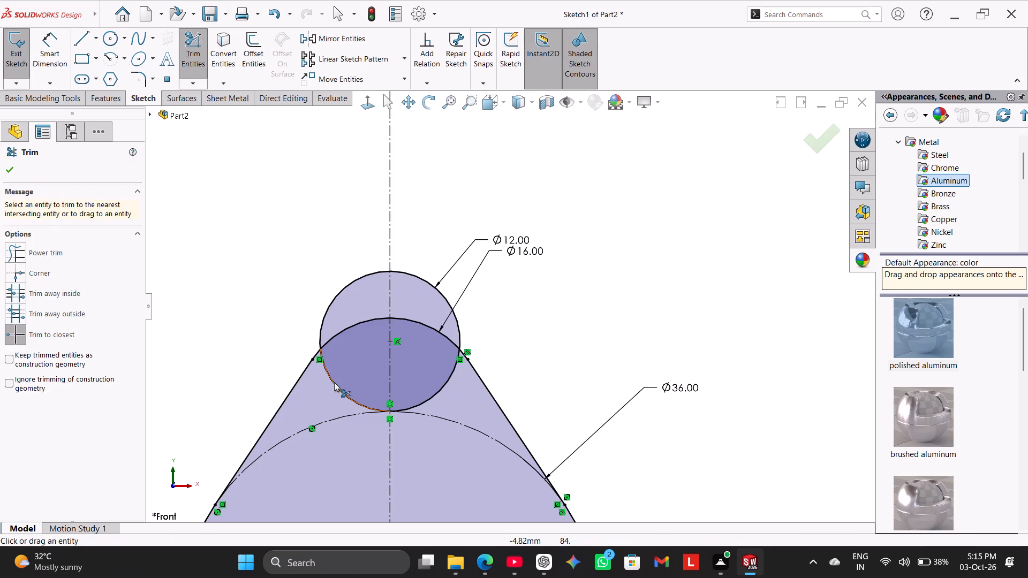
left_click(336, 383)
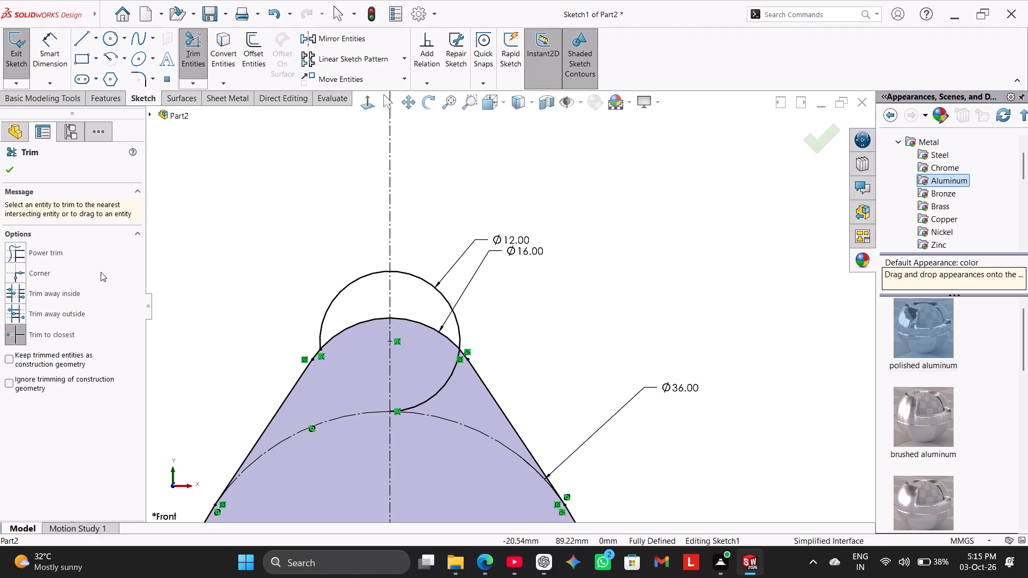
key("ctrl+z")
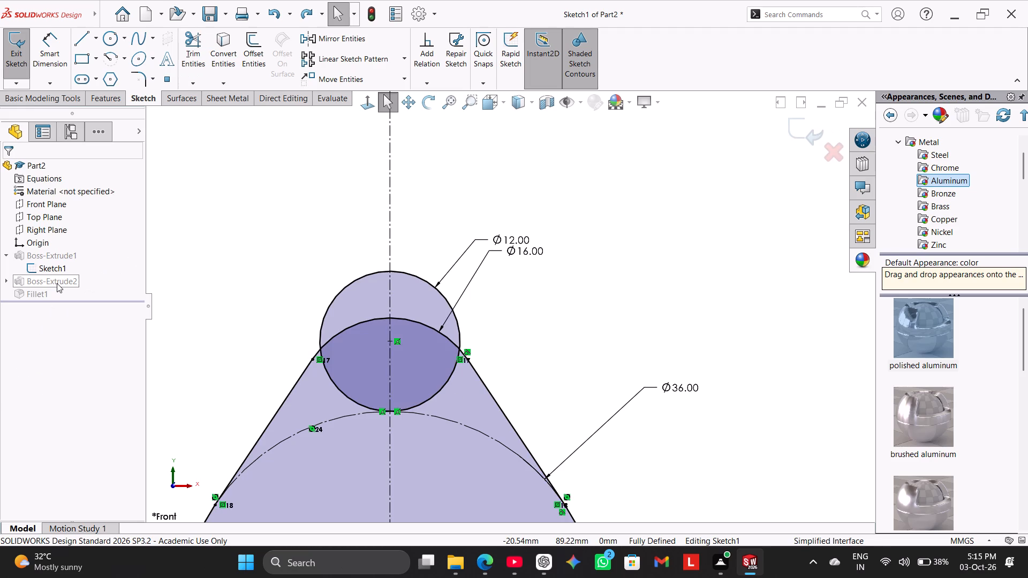
Trim both lower portions of the 12 mm circle inside the profile, keeping the trimmed pieces as construction geometry.
left_click(196, 53)
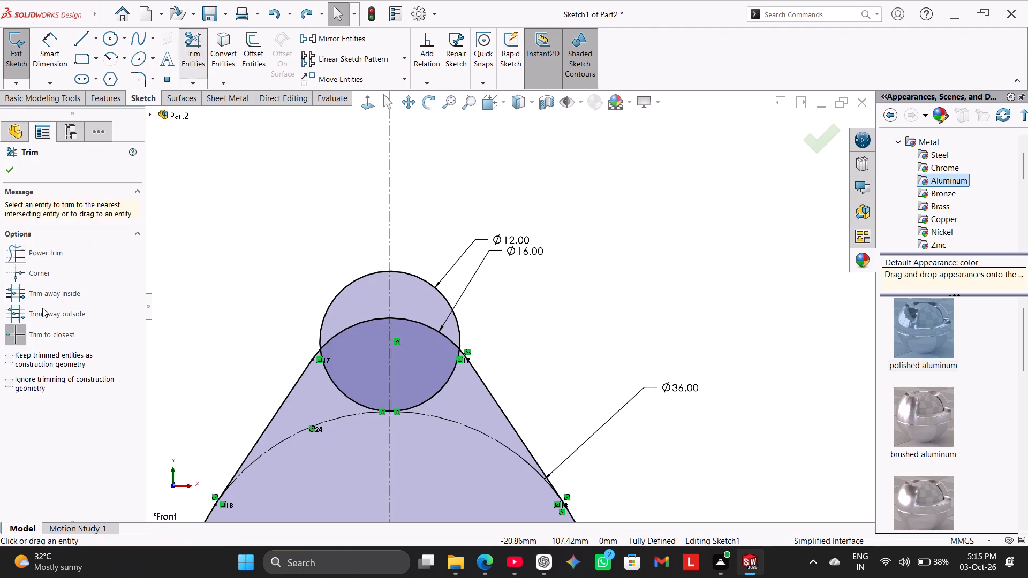
left_click(34, 361)
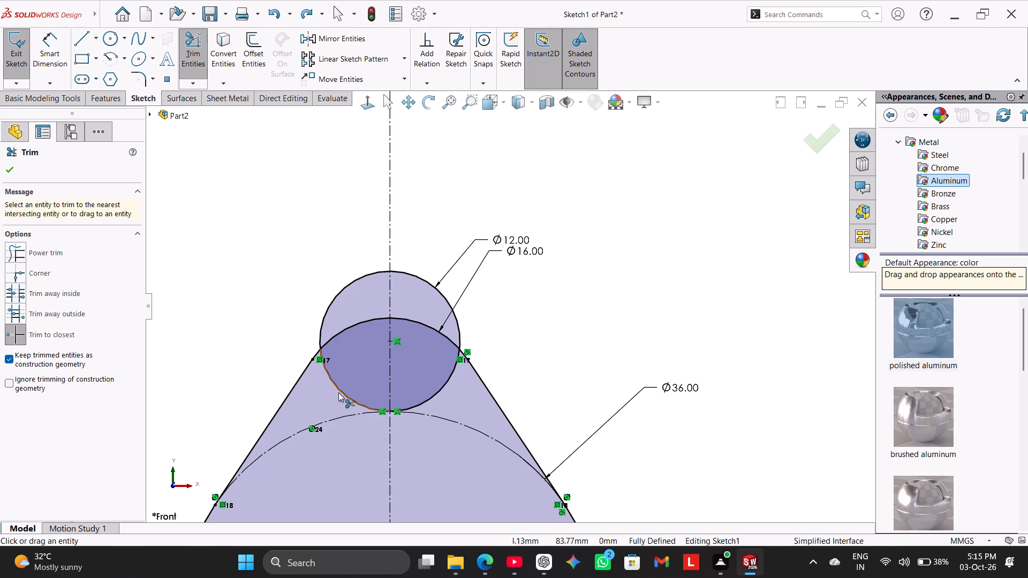
left_click(338, 392)
left_click(412, 410)
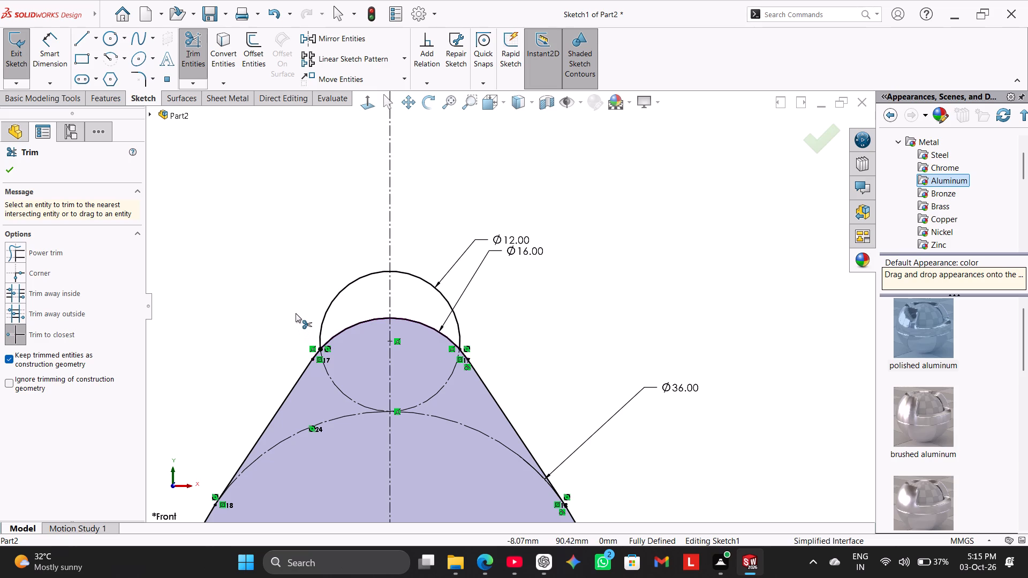
right_click(292, 268)
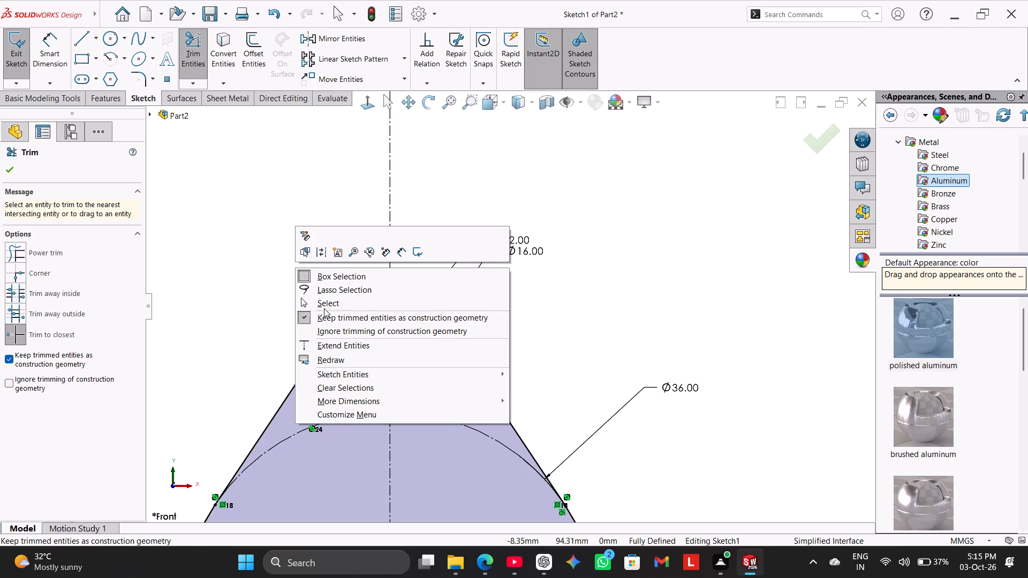
left_click(324, 306)
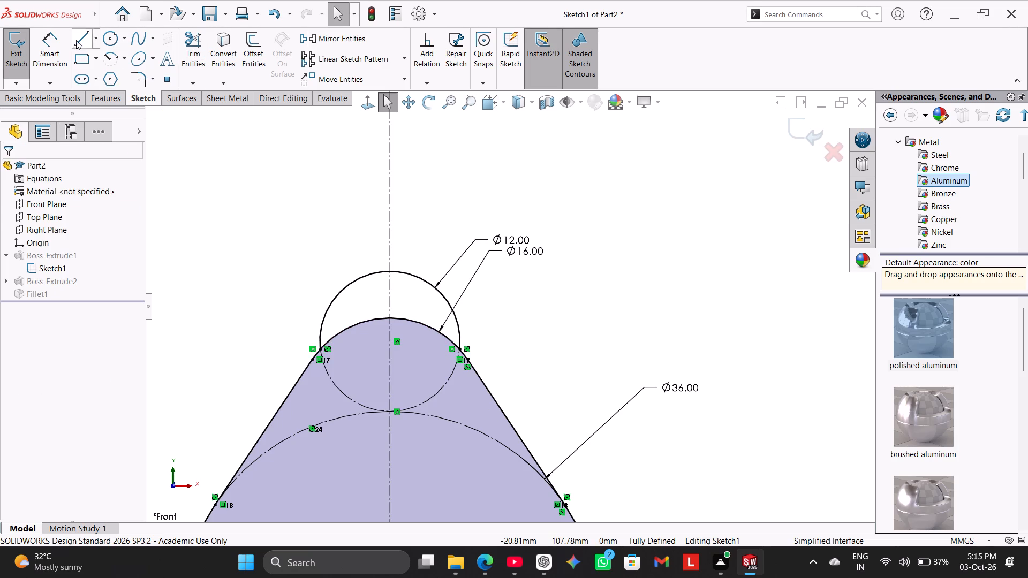
Draw a line about 9.3 mm long, tangent to the 12 mm arc's left side and sloping down and outward into the profile.
left_click(74, 41)
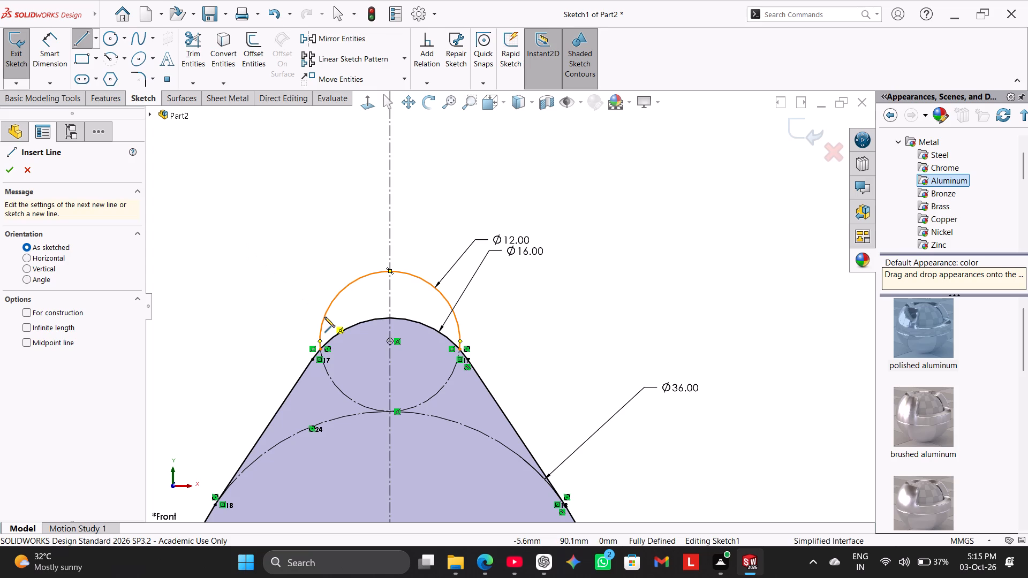
left_click(324, 317)
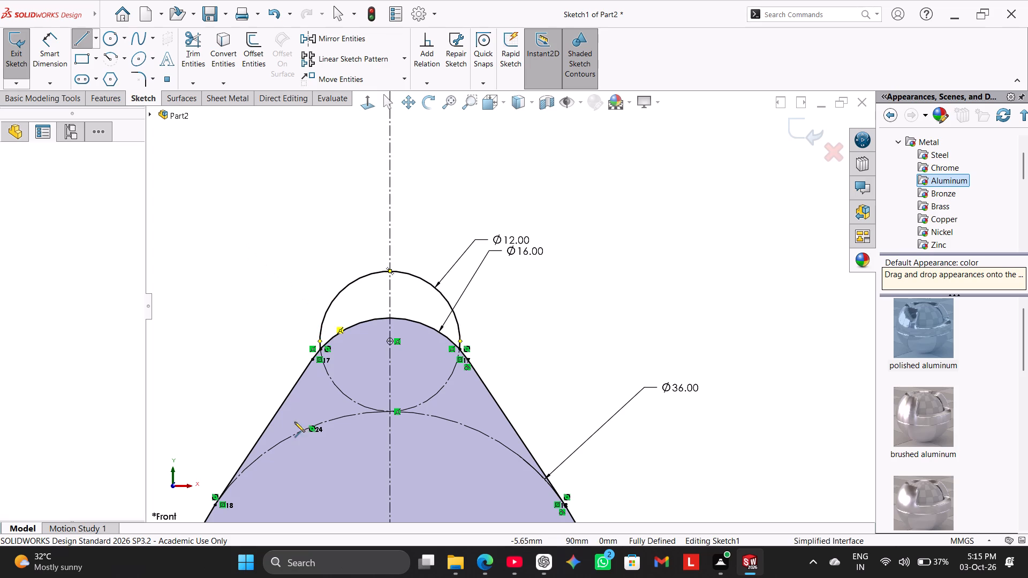
left_click(291, 425)
right_click(253, 340)
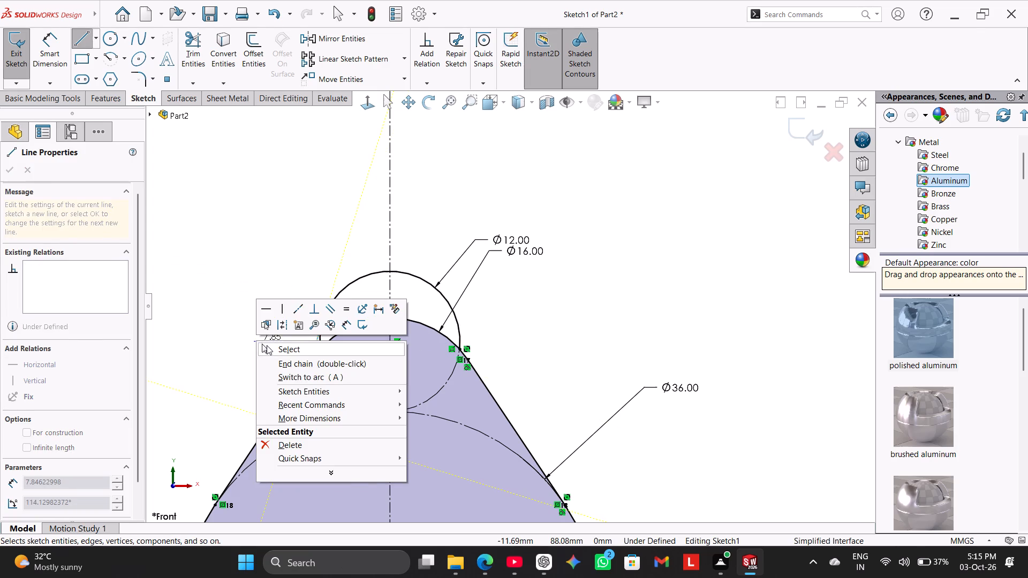
left_click(267, 345)
Dimension the angle between the vertical centerline and the new sloping tangent line as 15°.
left_click(58, 56)
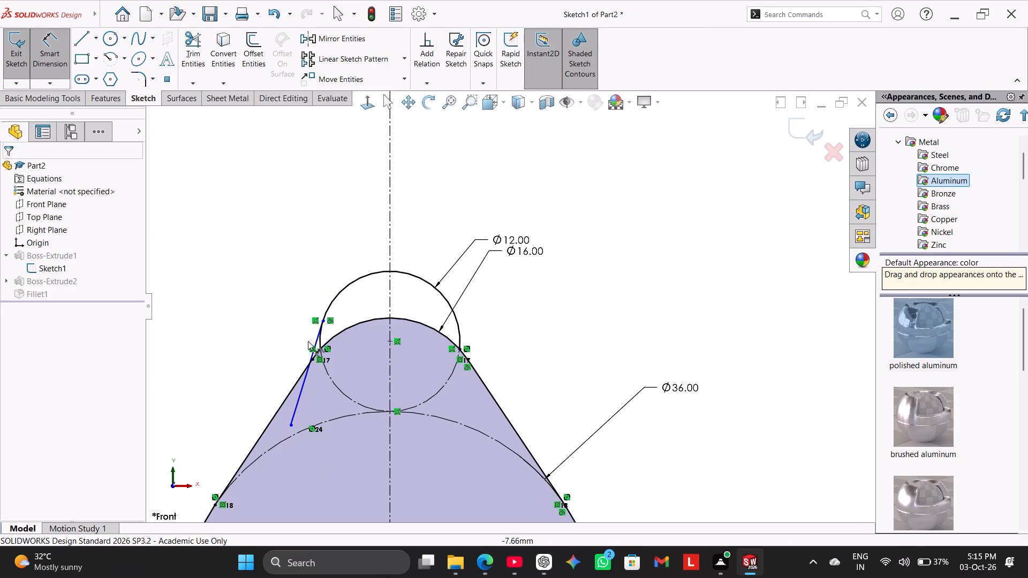
left_click(389, 388)
left_click(297, 398)
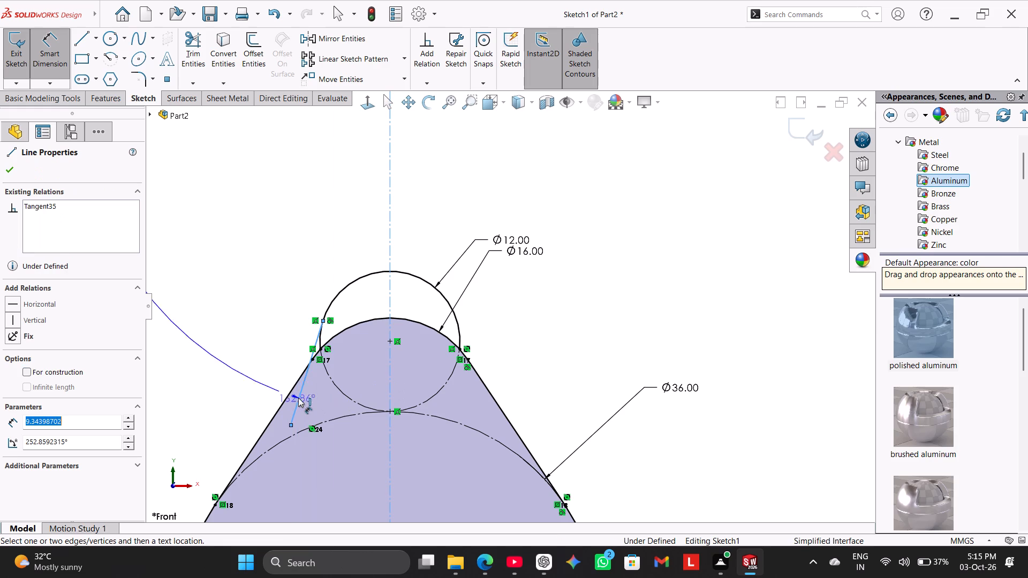
left_click(335, 444)
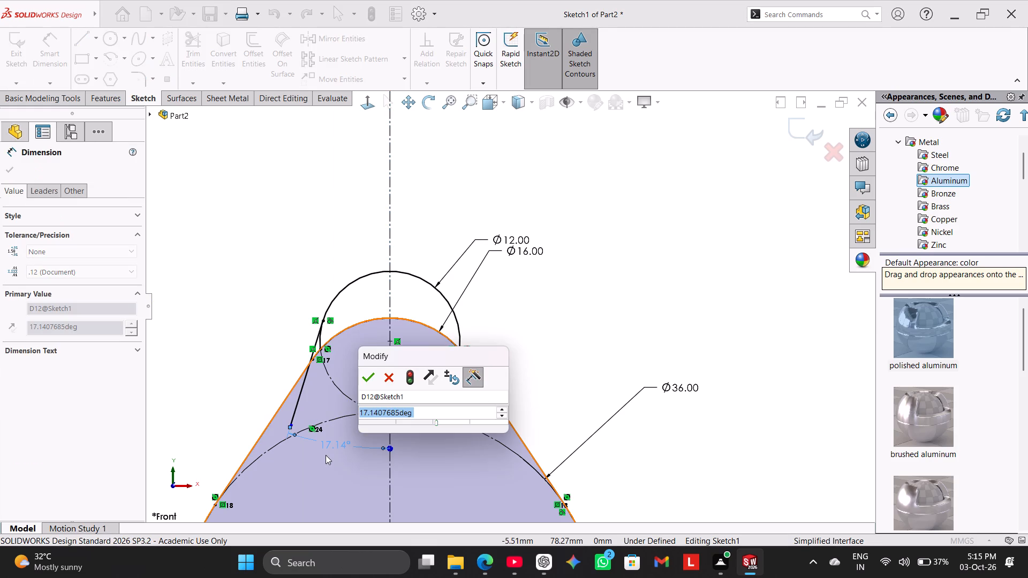
type("15")
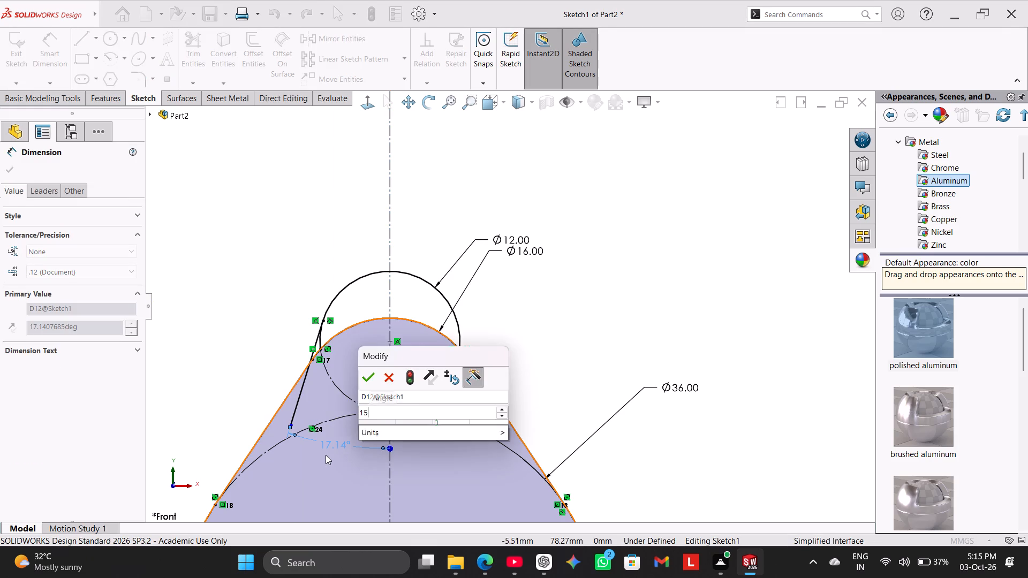
key("Return")
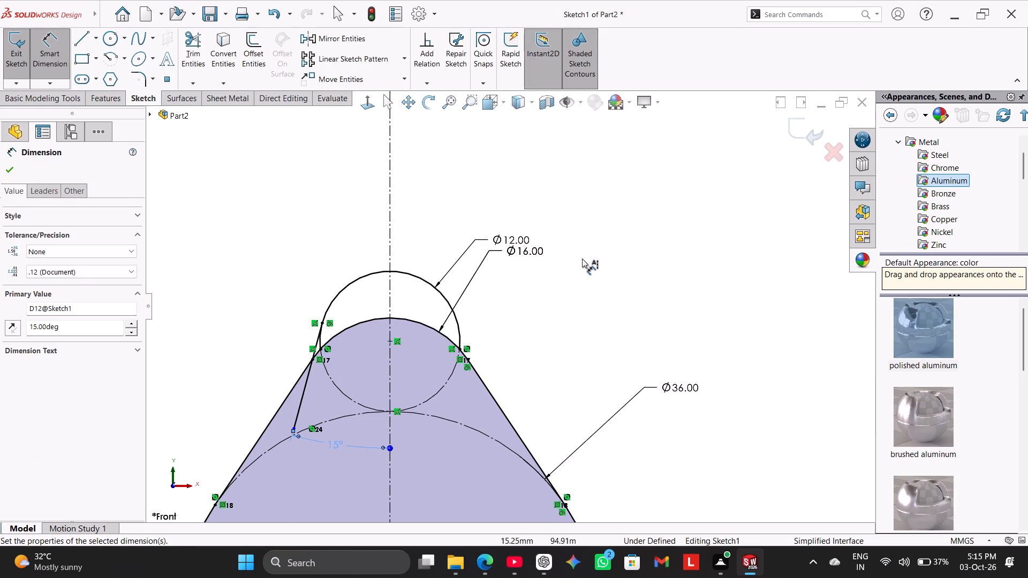
right_click(594, 255)
left_click(642, 291)
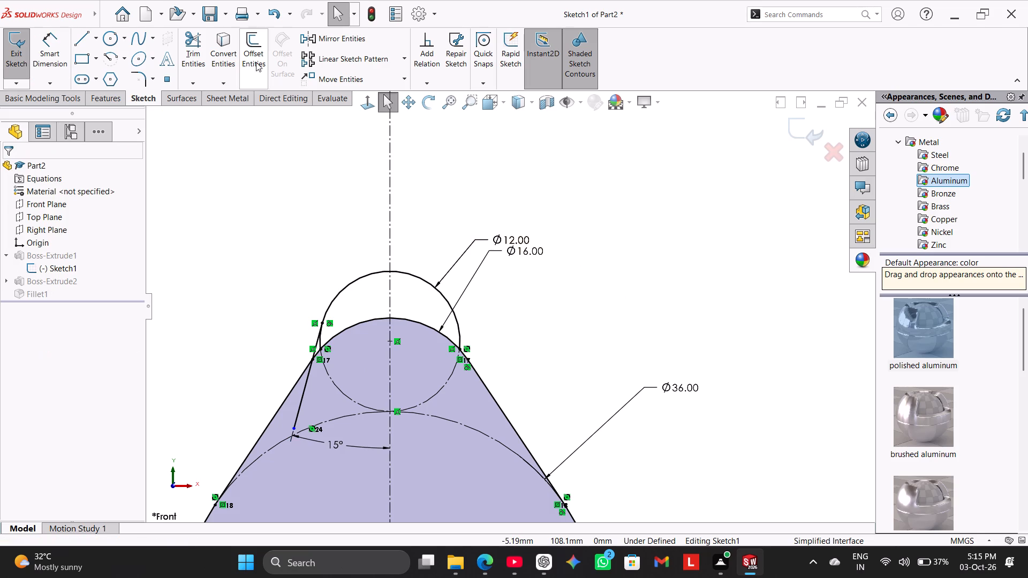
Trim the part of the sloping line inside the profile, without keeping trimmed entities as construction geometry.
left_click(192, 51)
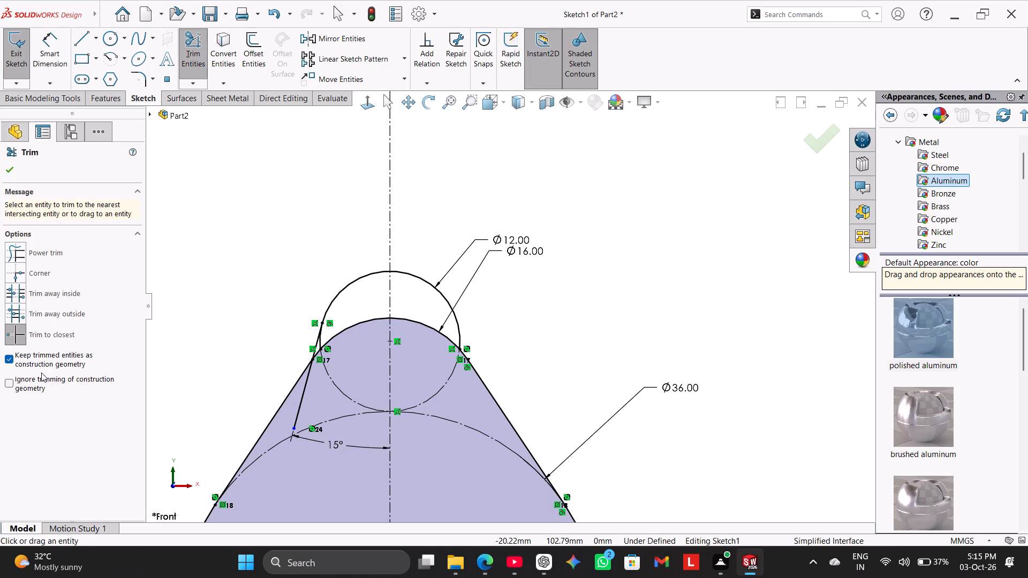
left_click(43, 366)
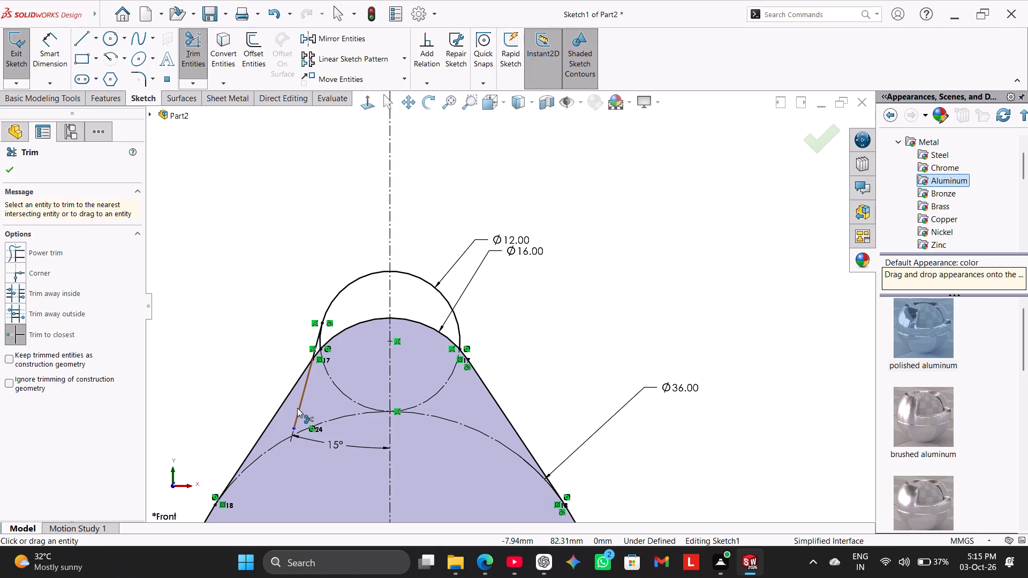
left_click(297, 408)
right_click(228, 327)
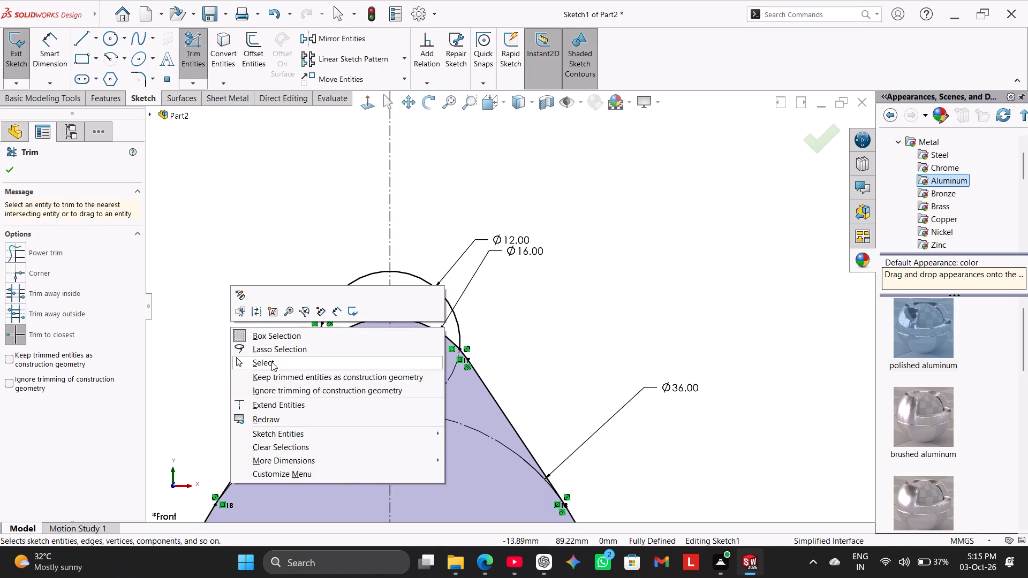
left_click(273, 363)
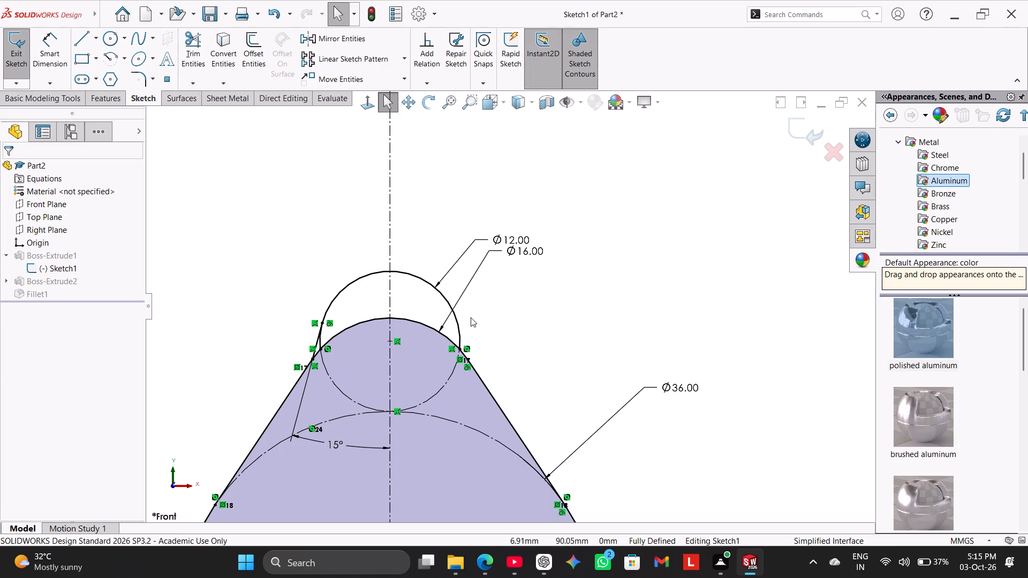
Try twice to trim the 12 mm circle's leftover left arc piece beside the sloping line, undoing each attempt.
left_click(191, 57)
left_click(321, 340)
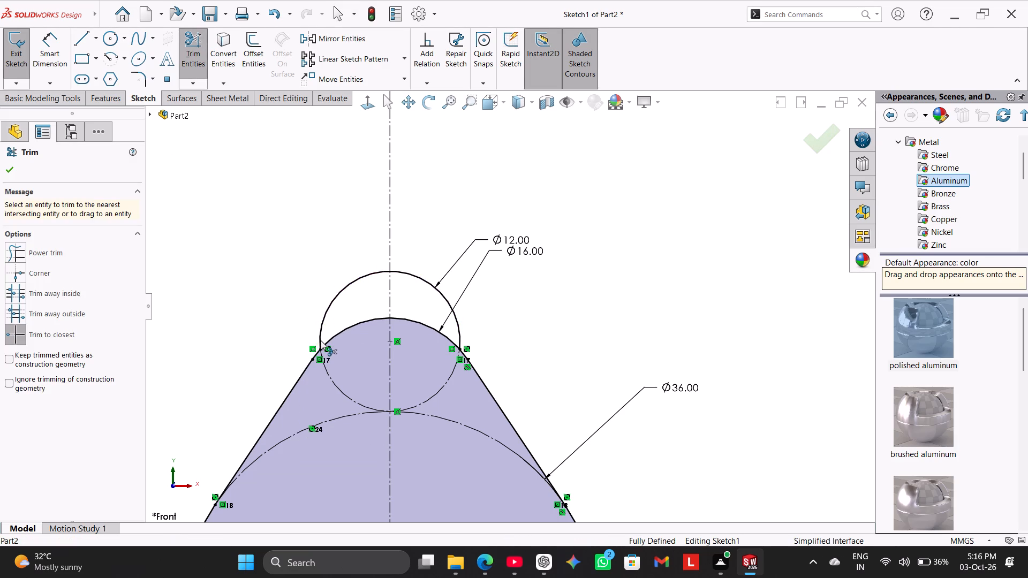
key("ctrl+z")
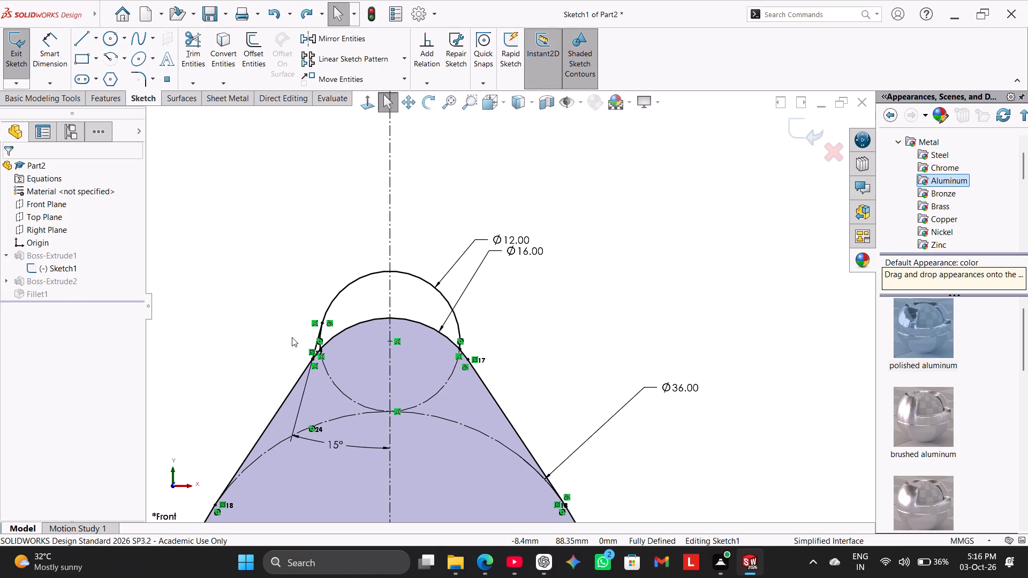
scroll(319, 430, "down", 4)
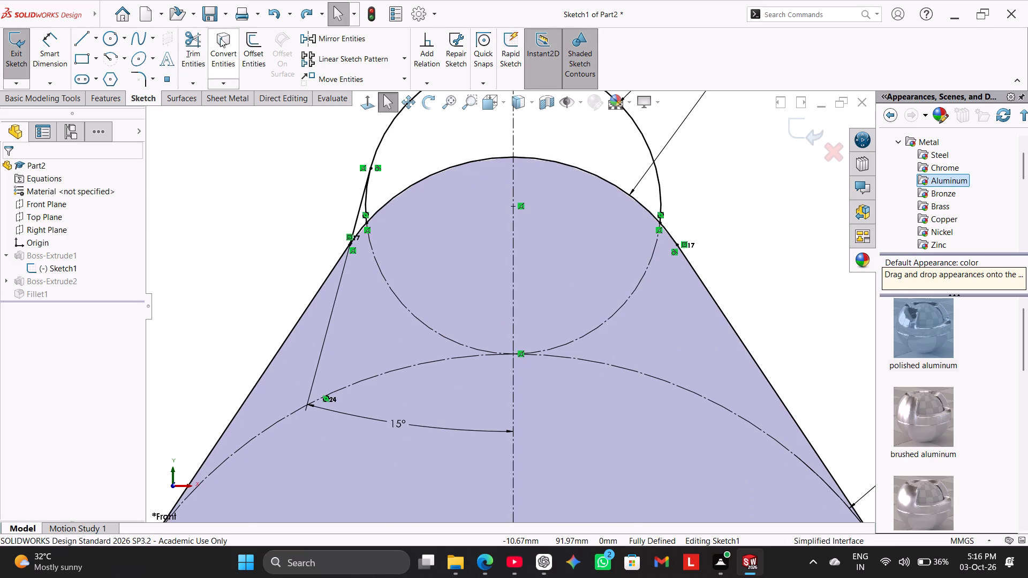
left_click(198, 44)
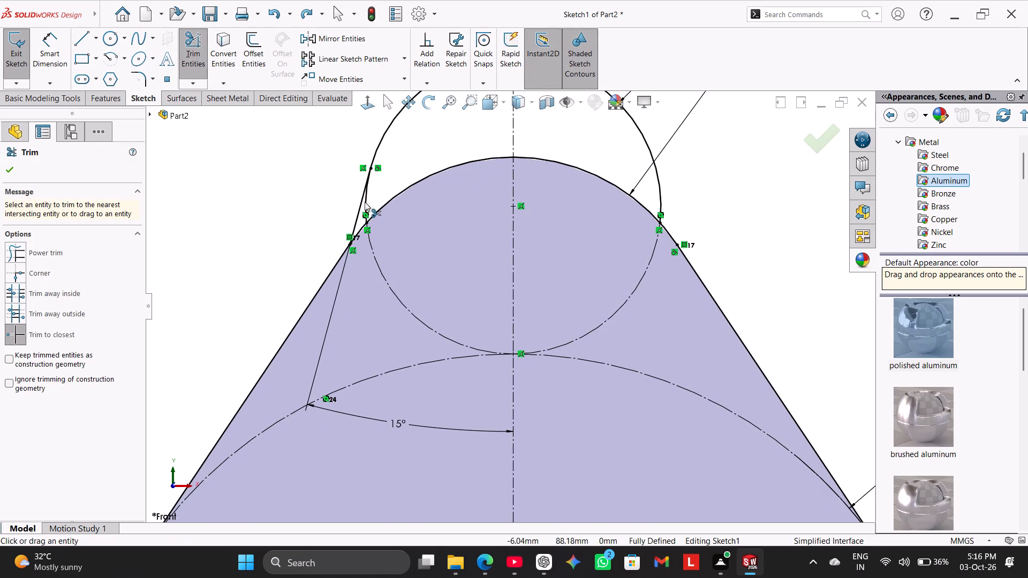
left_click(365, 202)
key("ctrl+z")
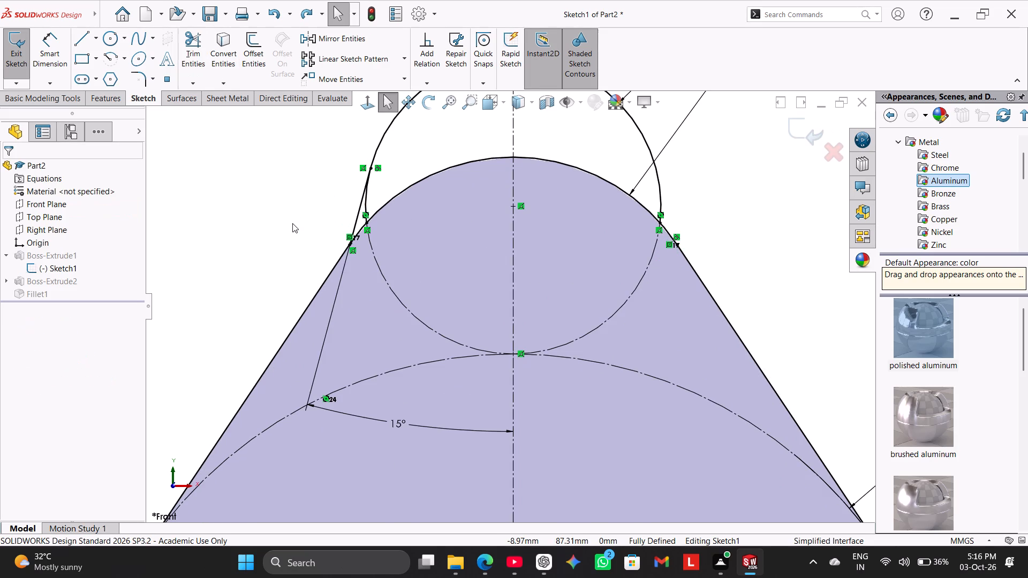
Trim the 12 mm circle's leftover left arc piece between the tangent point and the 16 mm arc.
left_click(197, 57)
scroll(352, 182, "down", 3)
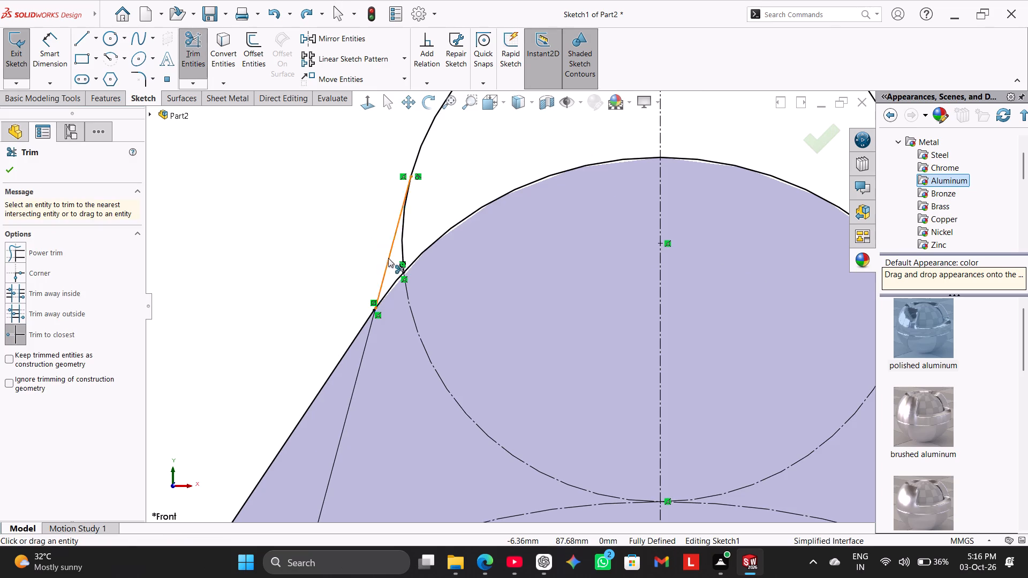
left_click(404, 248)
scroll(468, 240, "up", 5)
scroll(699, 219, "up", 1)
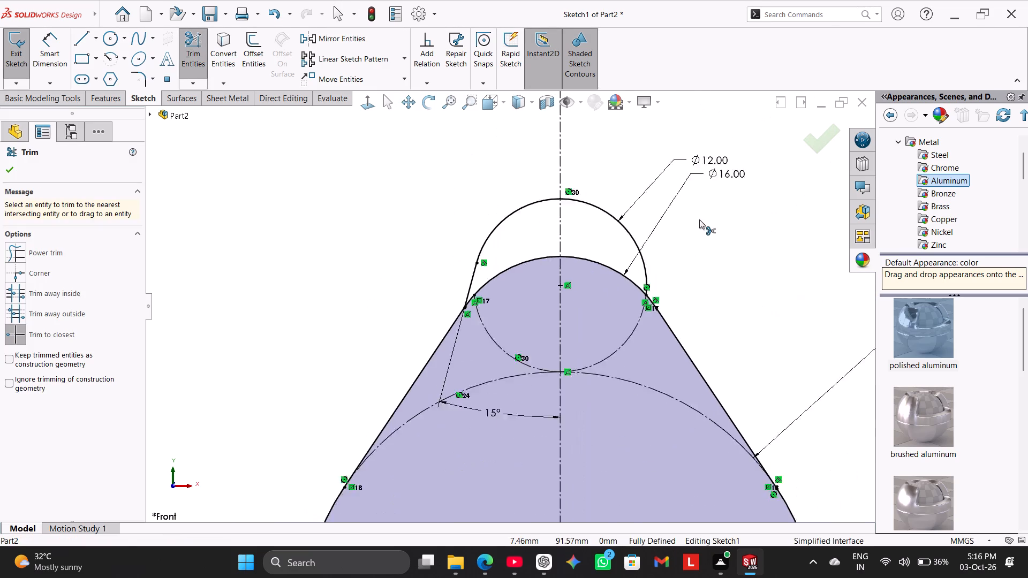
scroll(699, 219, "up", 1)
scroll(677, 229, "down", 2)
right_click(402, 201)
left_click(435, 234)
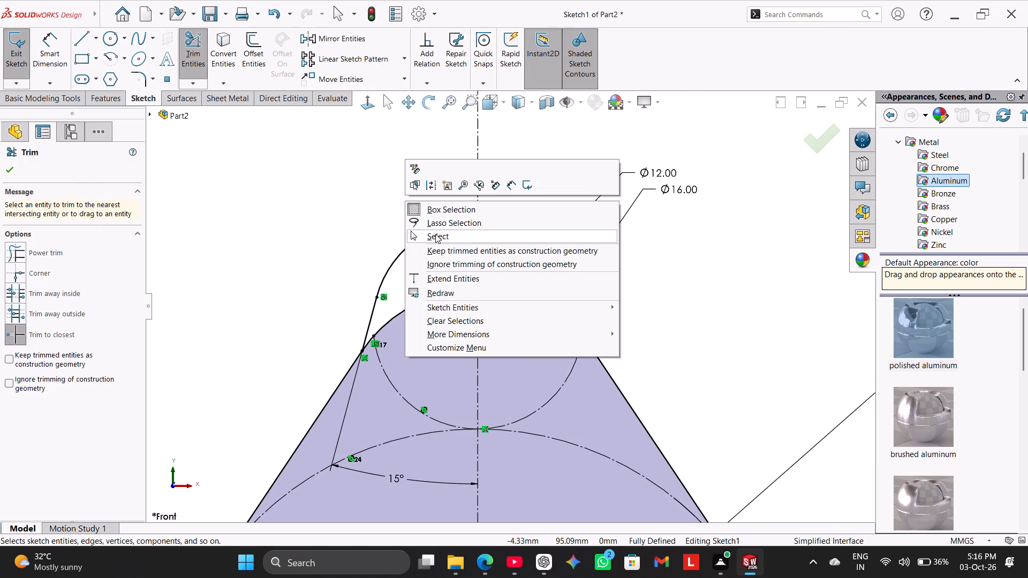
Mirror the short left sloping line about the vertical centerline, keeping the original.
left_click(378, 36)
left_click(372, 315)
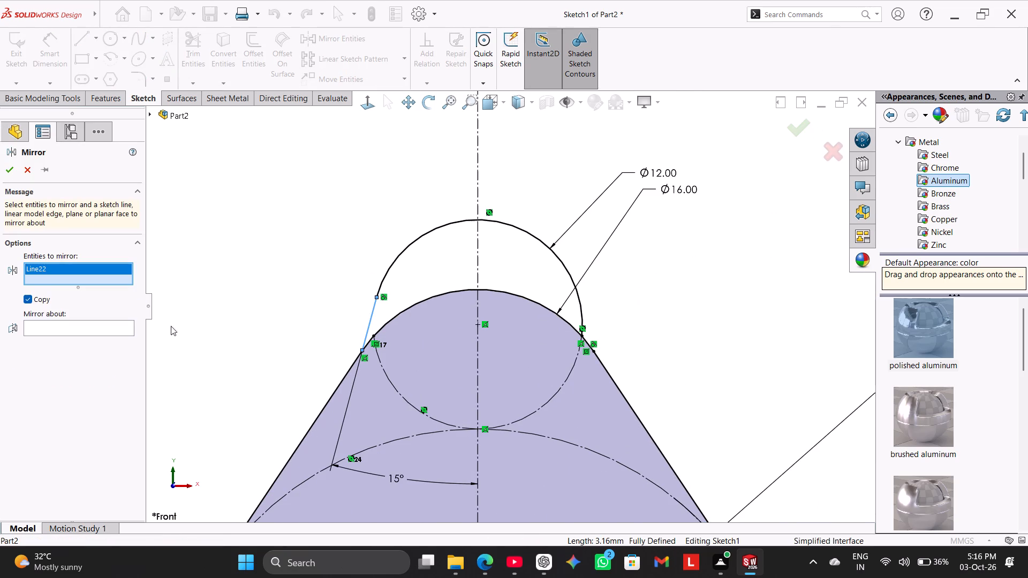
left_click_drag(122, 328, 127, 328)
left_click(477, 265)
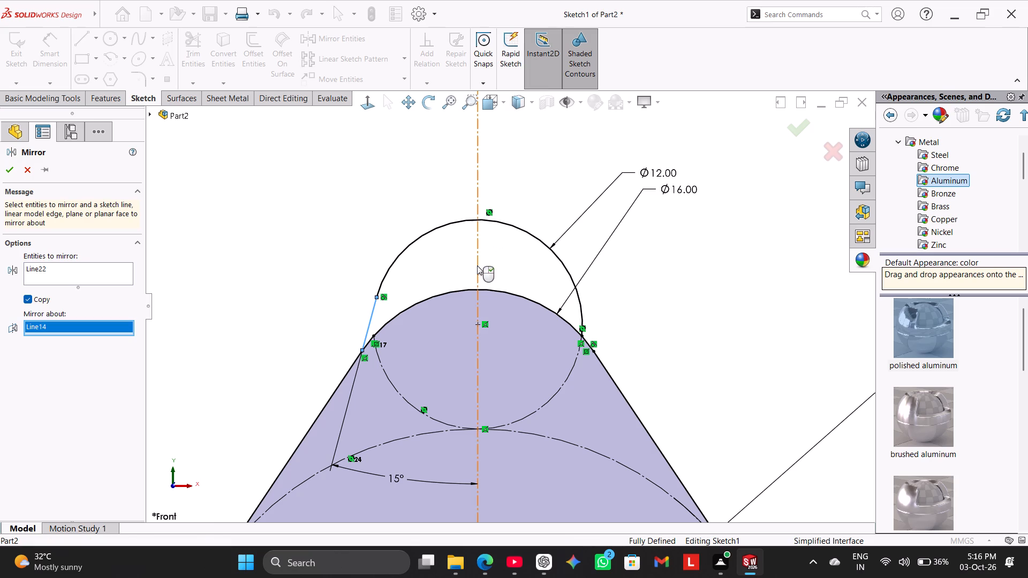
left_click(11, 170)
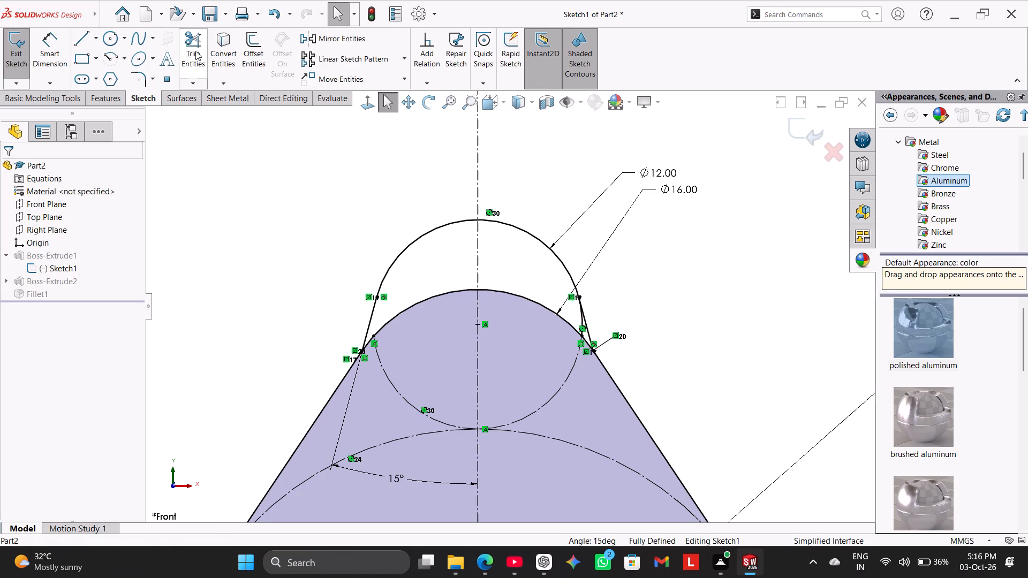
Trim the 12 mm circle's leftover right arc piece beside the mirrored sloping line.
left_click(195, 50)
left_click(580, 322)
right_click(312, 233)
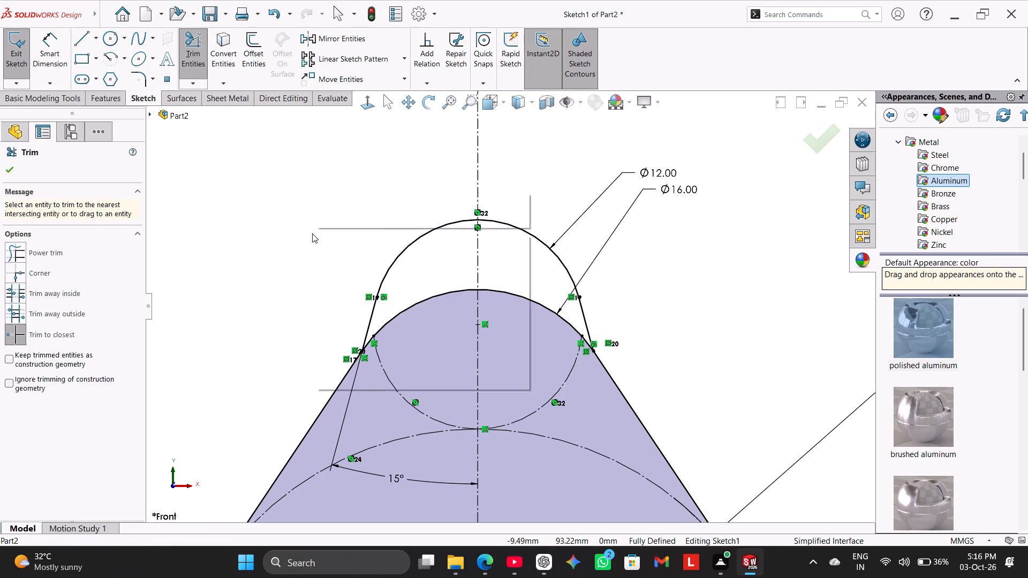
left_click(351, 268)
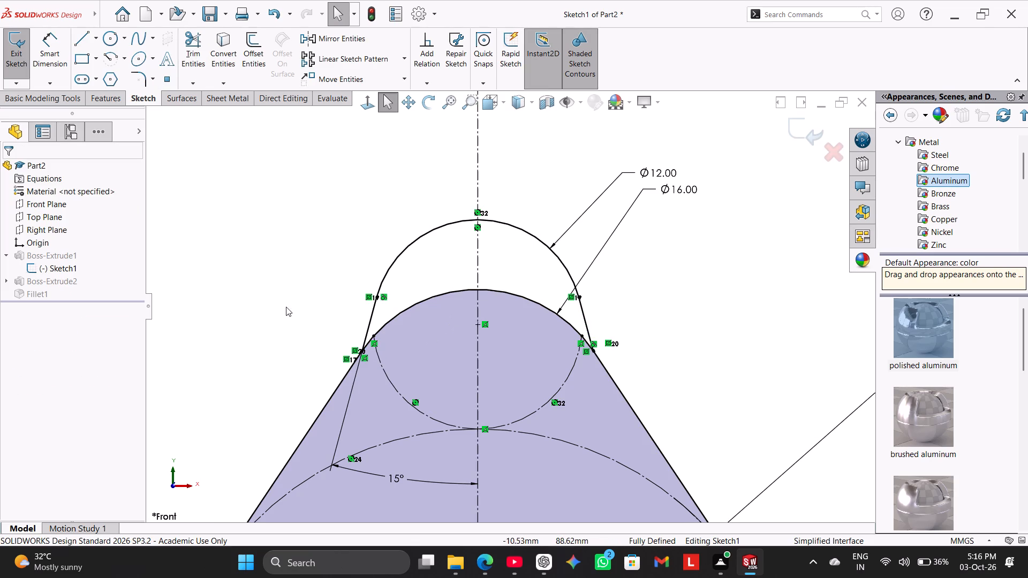
Examine the redrawn top contour where the 12 mm arc and sloping lines meet the 16 mm arc and profile sides.
scroll(274, 279, "up", 2)
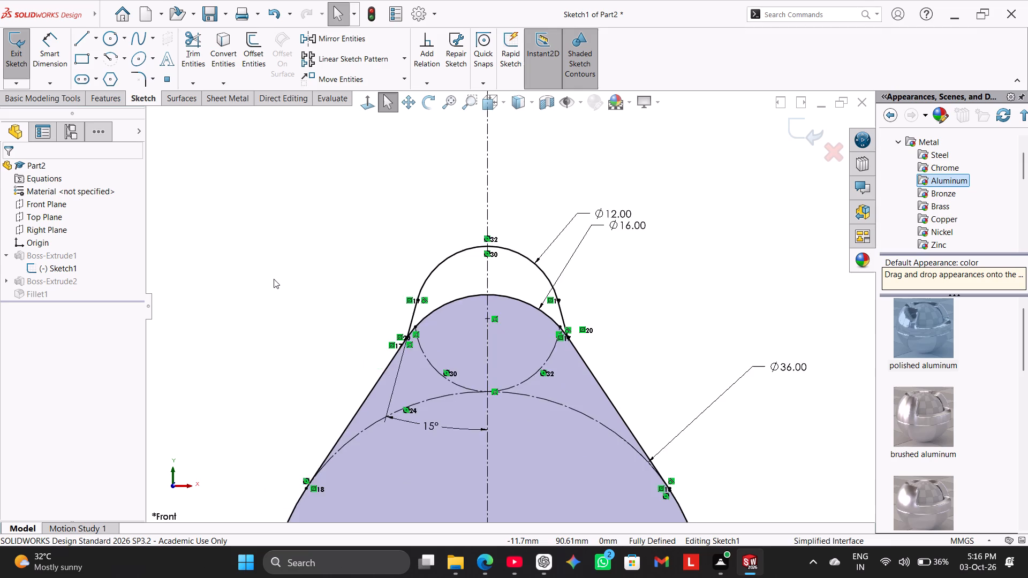
scroll(274, 279, "up", 7)
scroll(274, 278, "down", 2)
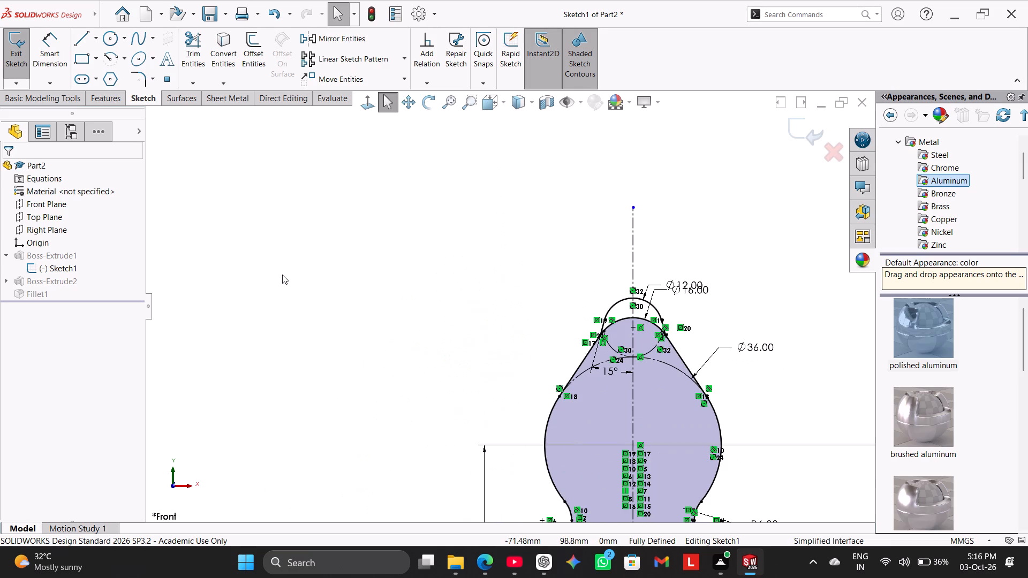
scroll(345, 263, "up", 1)
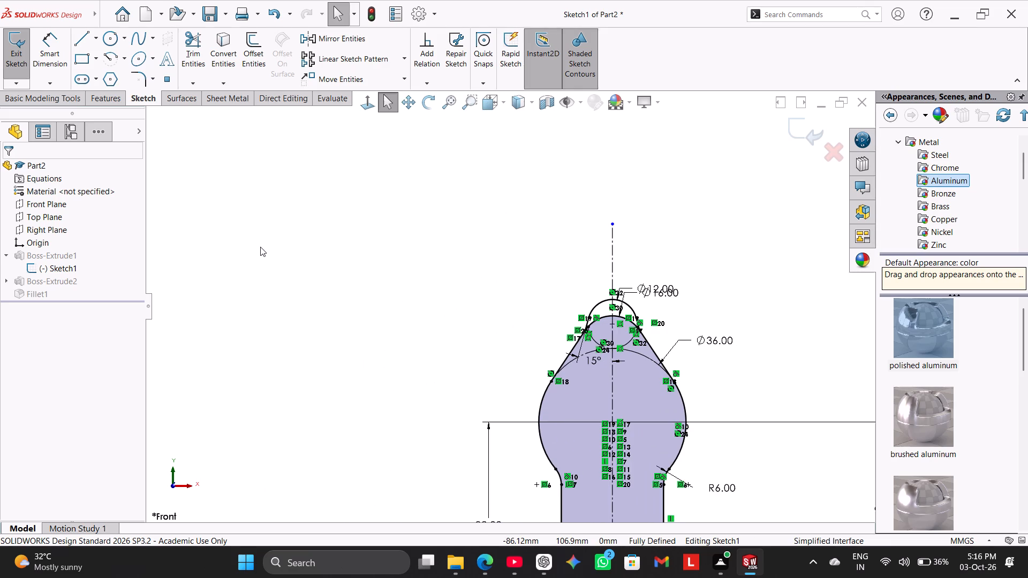
scroll(659, 281, "down", 2)
scroll(600, 336, "down", 2)
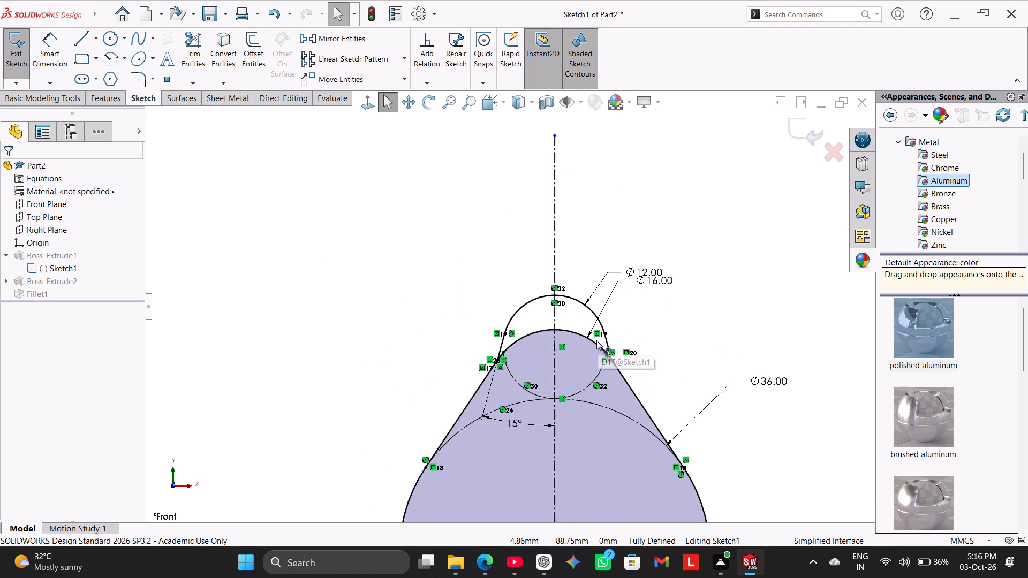
scroll(585, 344, "down", 5)
scroll(623, 328, "up", 3)
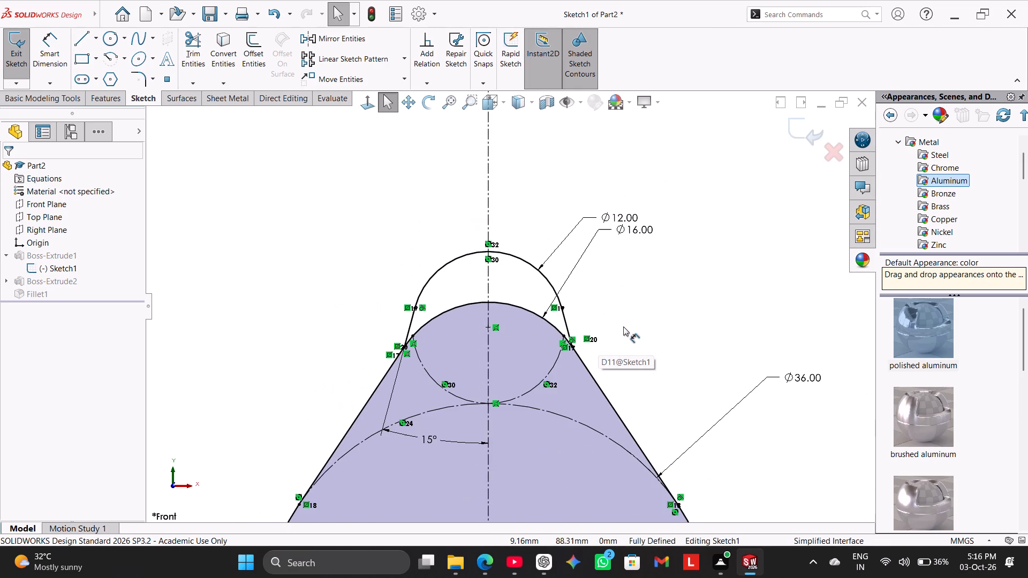
scroll(621, 326, "down", 1)
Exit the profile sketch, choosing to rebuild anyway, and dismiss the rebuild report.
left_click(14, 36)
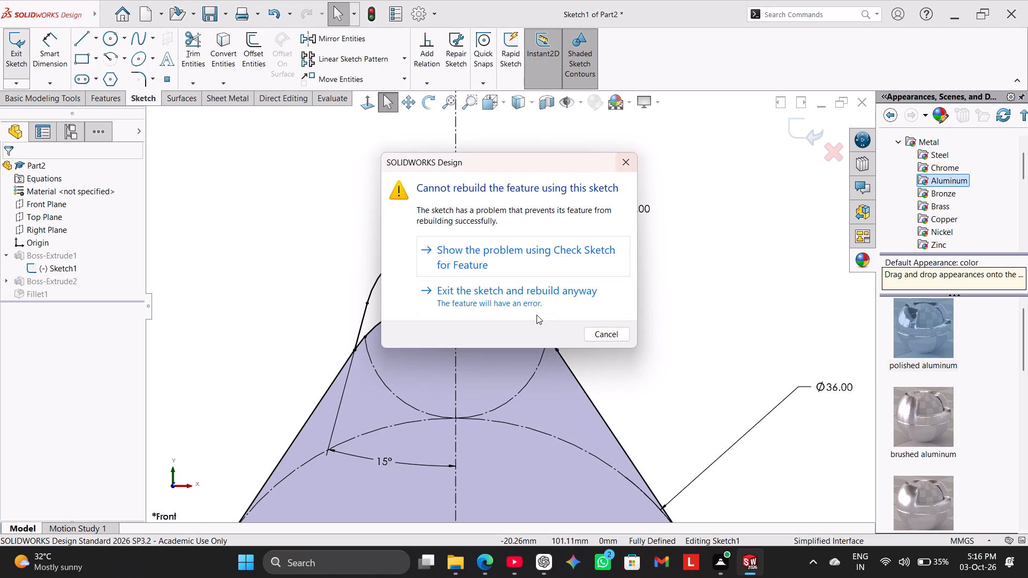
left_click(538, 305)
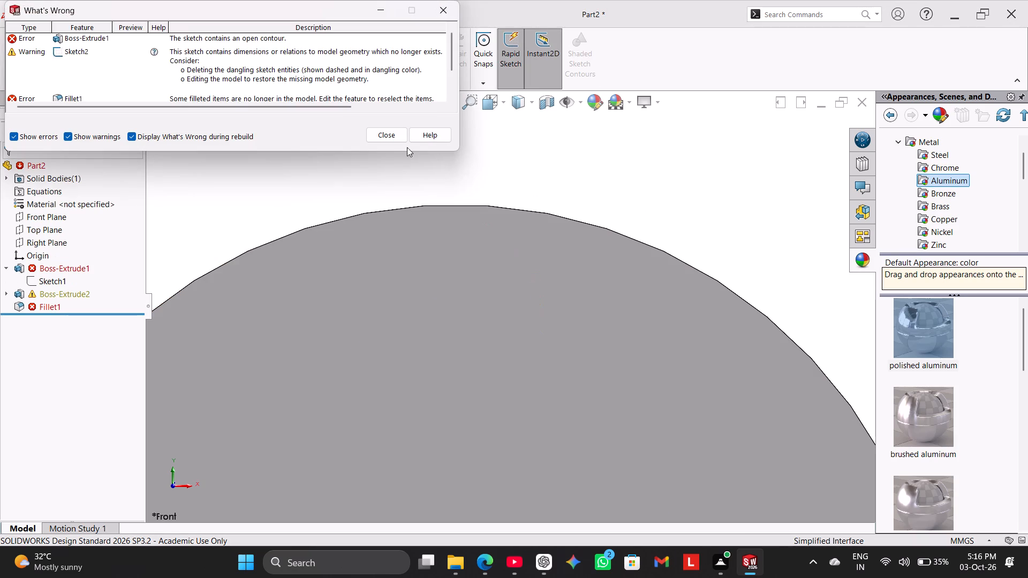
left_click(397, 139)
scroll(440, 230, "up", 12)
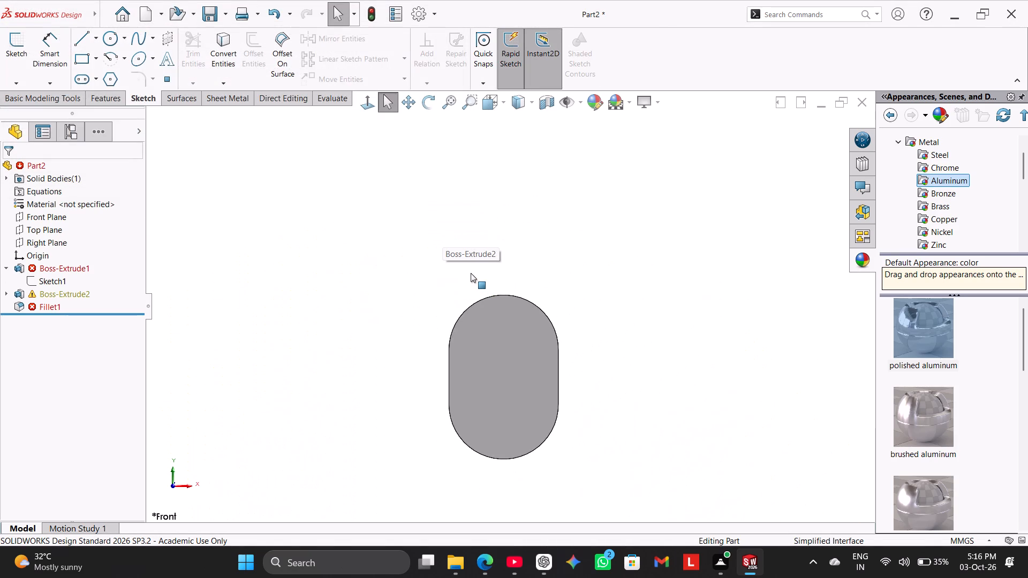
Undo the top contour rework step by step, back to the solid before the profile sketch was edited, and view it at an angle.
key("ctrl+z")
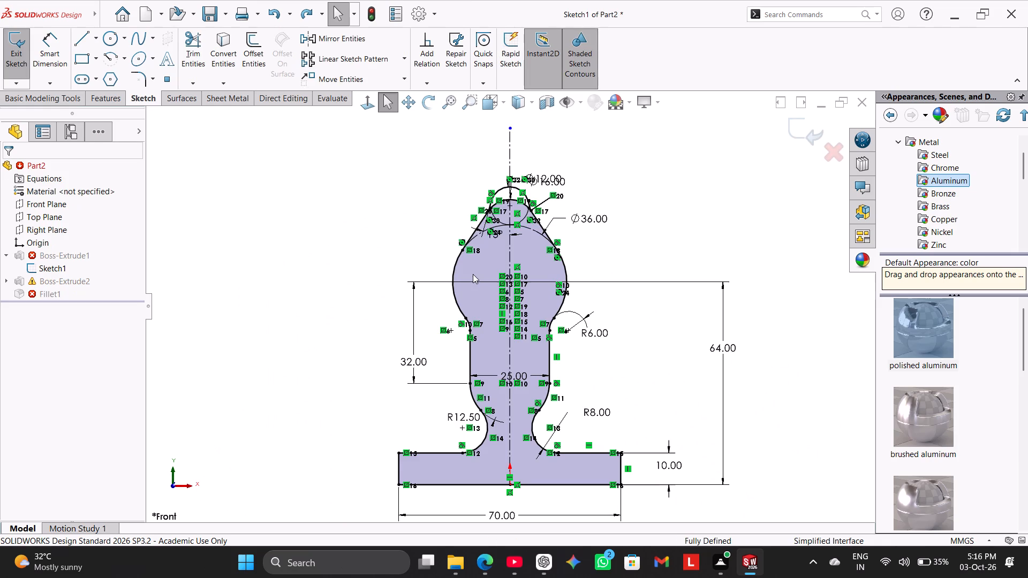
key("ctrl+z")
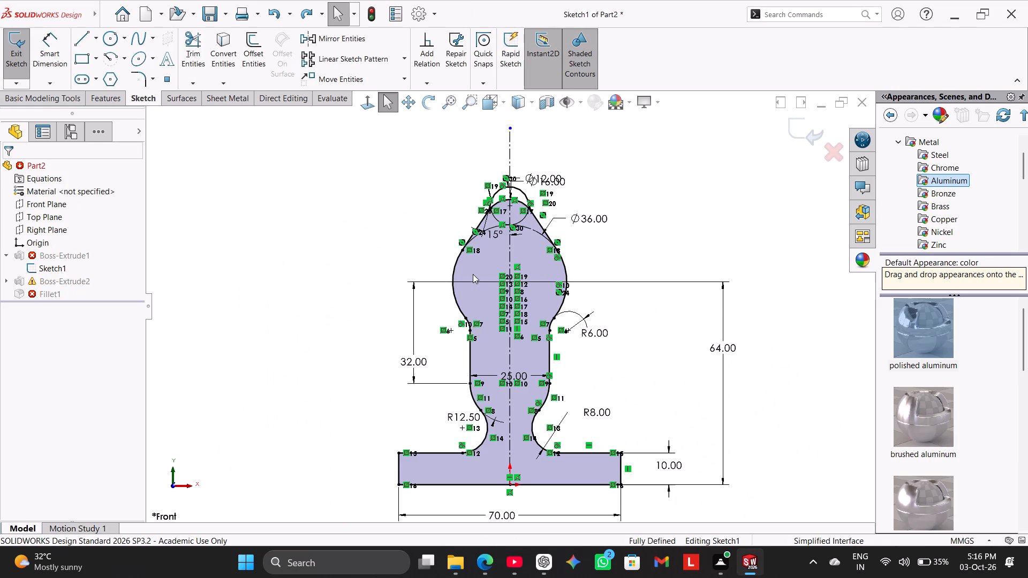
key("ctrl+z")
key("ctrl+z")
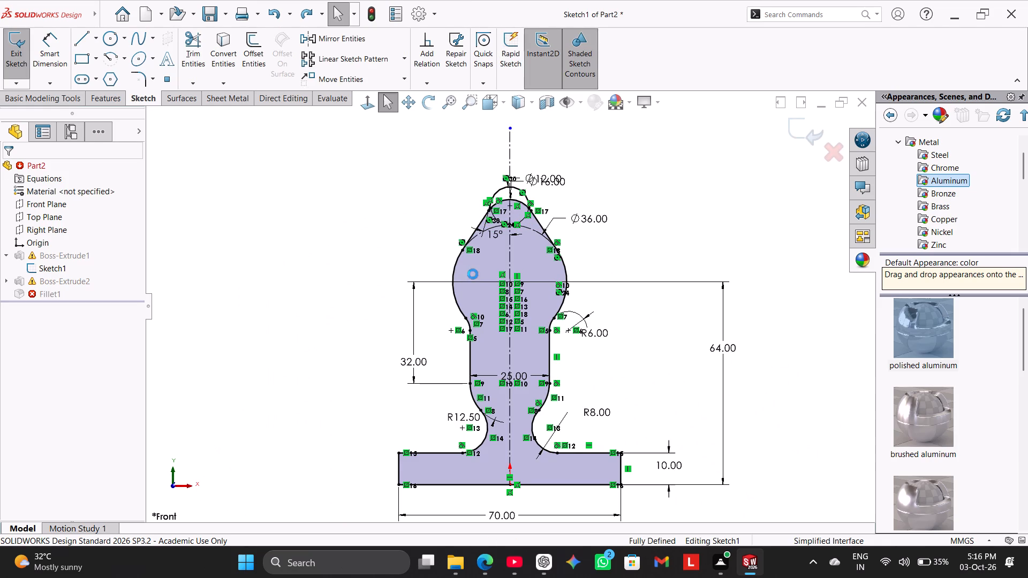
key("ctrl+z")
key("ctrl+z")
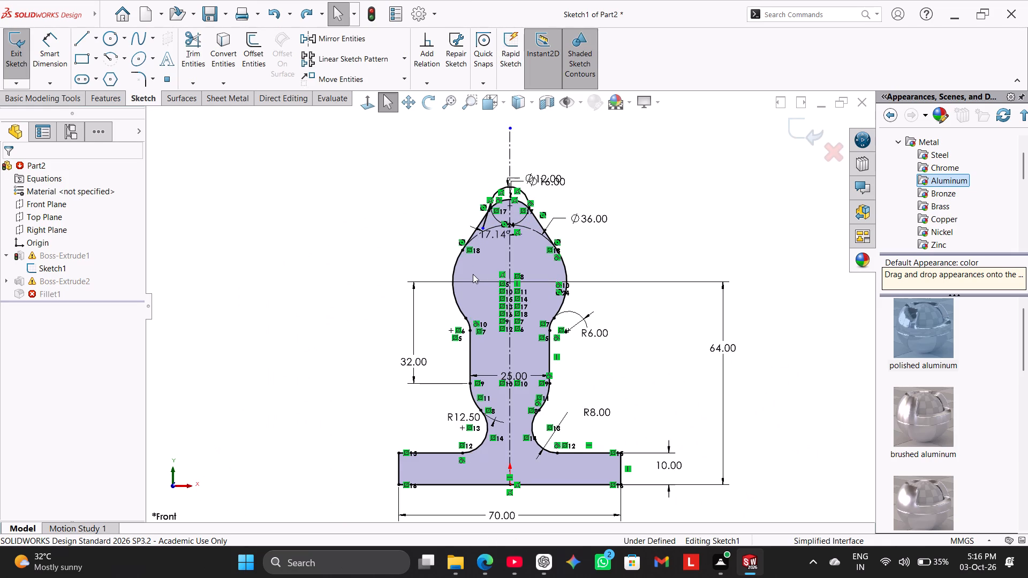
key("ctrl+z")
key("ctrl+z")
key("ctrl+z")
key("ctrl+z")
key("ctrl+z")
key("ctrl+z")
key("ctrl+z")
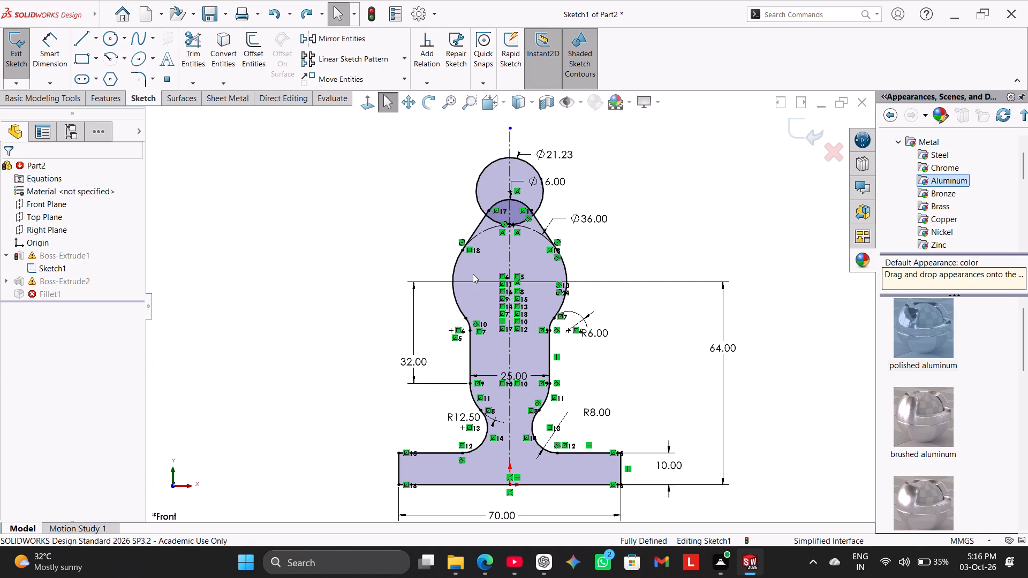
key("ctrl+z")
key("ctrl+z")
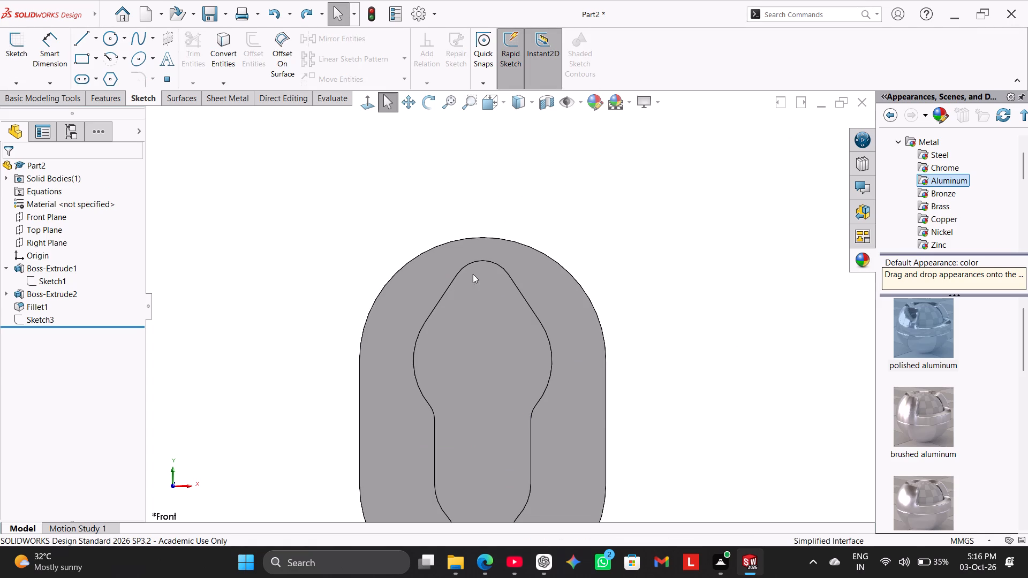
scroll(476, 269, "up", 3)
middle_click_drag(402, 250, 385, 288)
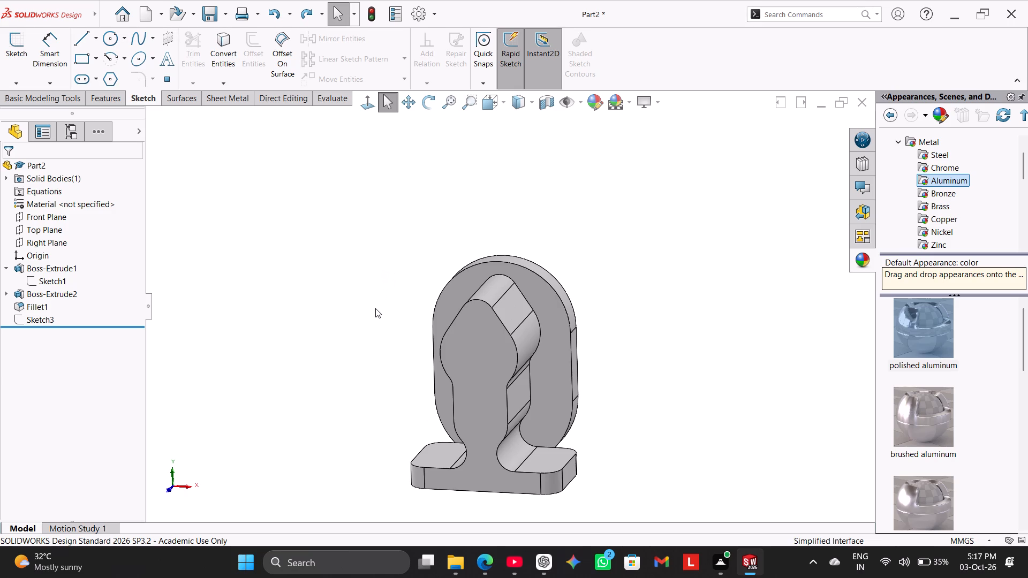
Redo all the undone contour edits in the profile sketch, cancelling the sketch exit so it stays open for editing.
key("ctrl+y")
key("ctrl+y")
key("ctrl+y")
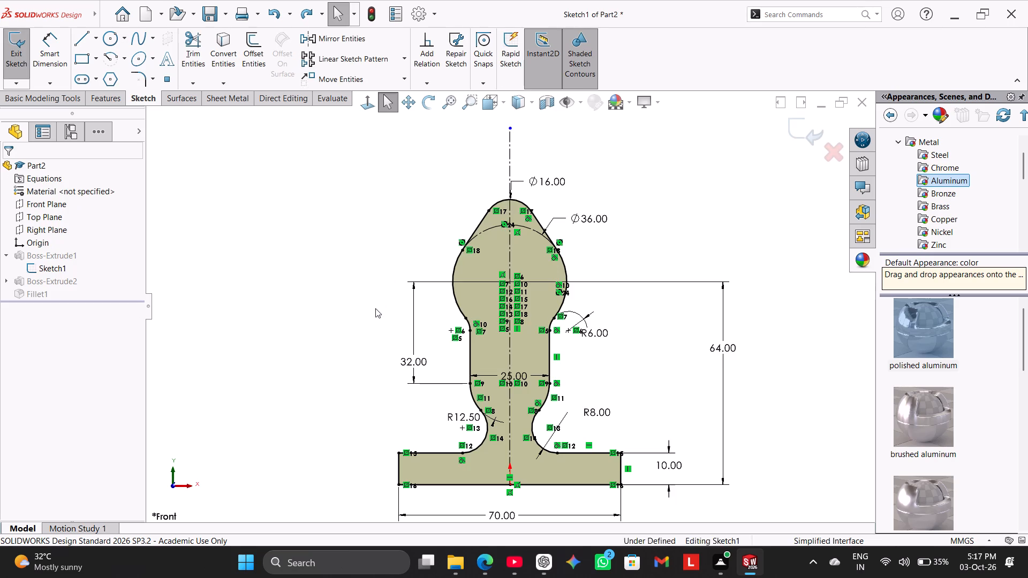
key("ctrl+y")
key("ctrl+y")
key("ctrl+y")
key("ctrl+y")
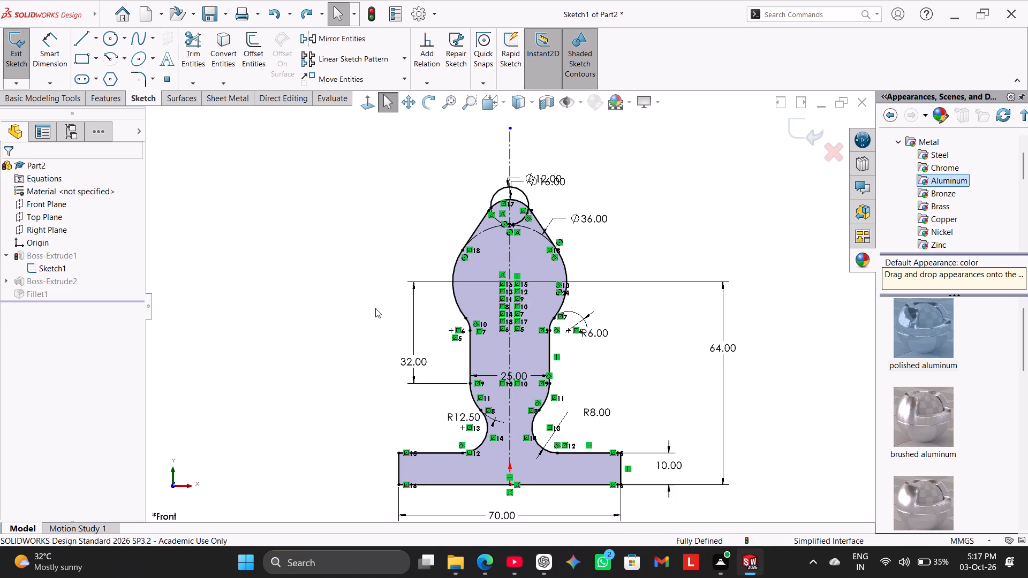
key("ctrl+y")
key("ctrl+y")
key("ctrl+y")
key("ctrl+y")
key("ctrl+y")
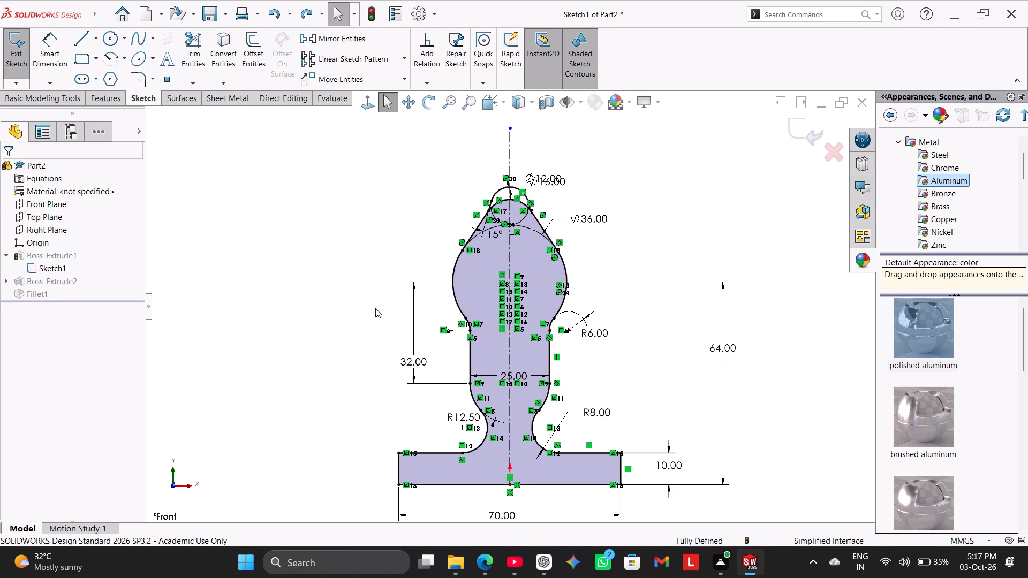
key("ctrl+y")
key("ctrl+y")
key("ctrl+y")
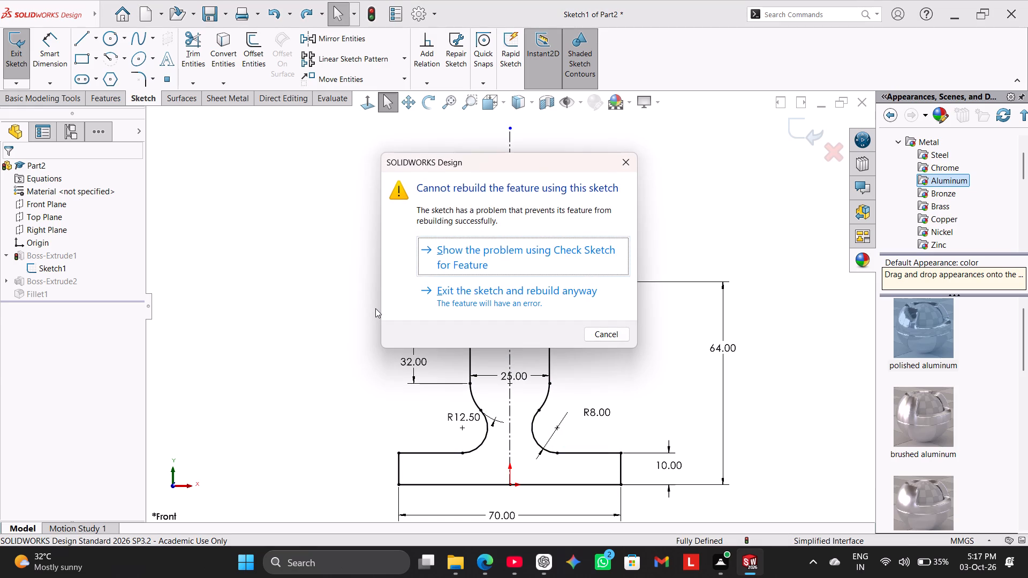
key("ctrl+y")
left_click(623, 158)
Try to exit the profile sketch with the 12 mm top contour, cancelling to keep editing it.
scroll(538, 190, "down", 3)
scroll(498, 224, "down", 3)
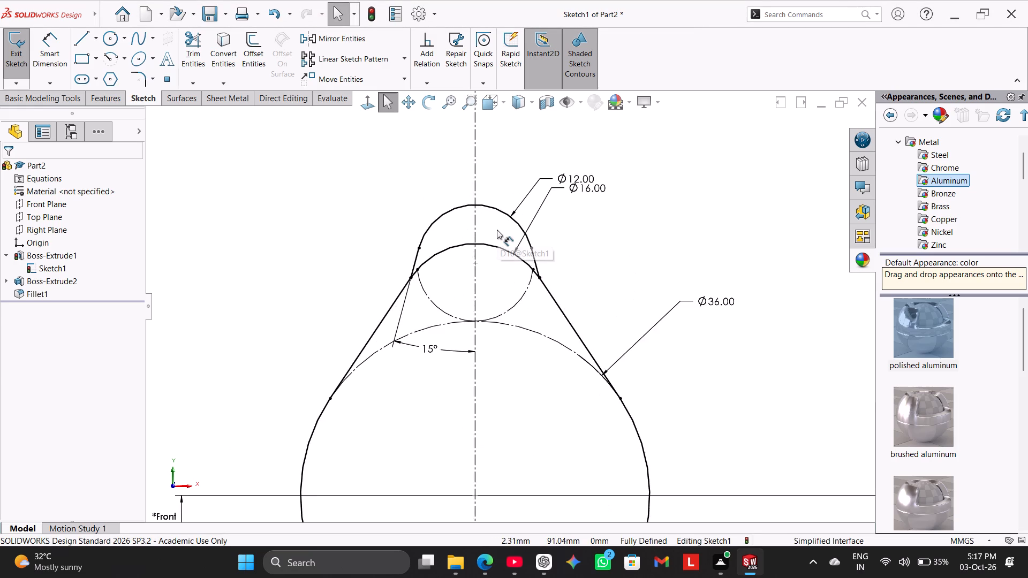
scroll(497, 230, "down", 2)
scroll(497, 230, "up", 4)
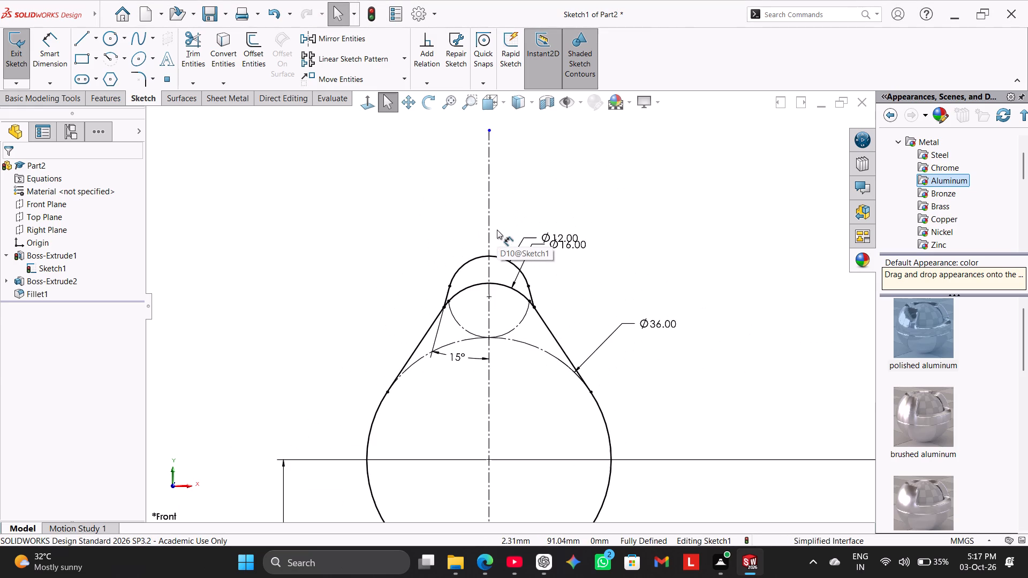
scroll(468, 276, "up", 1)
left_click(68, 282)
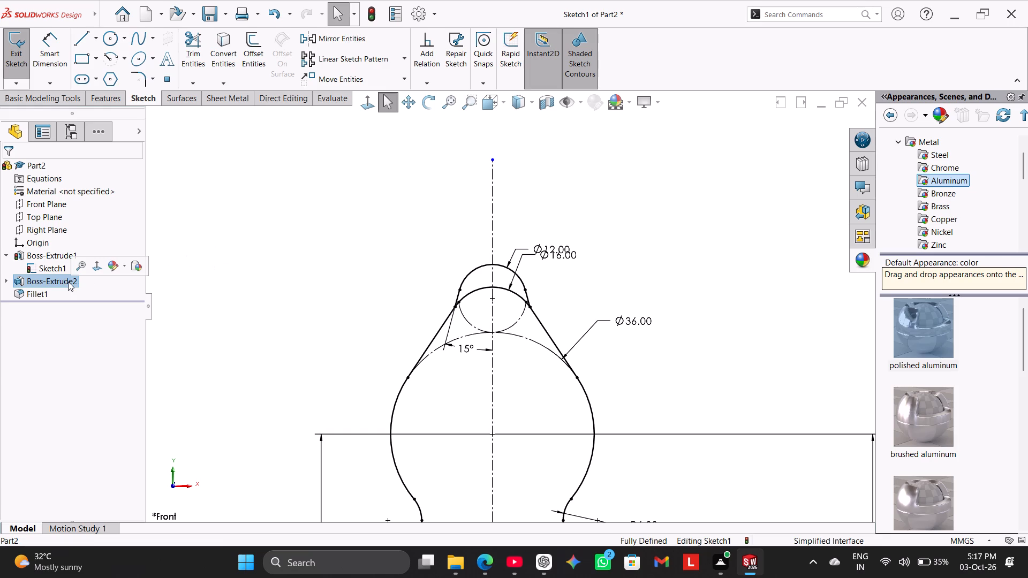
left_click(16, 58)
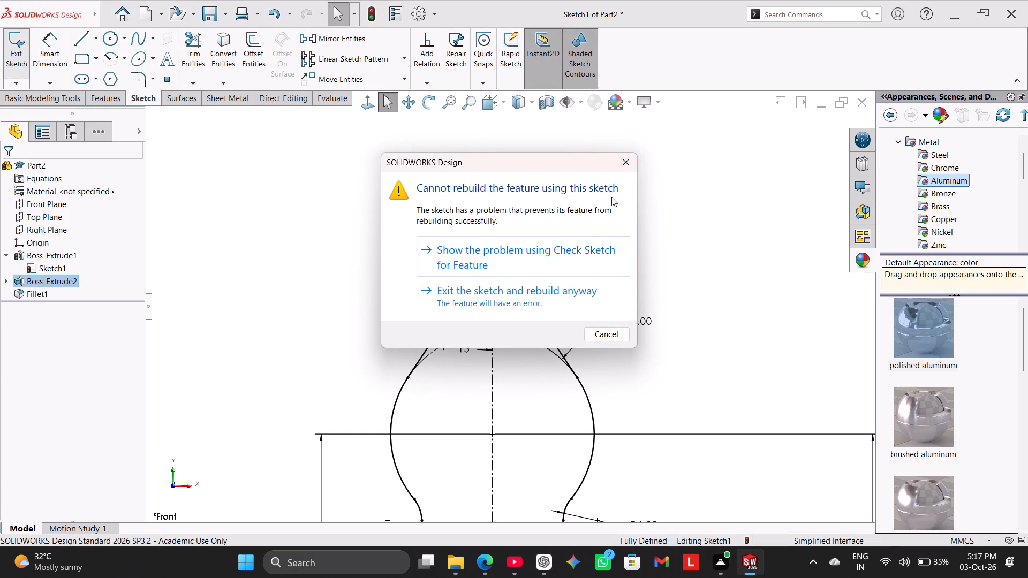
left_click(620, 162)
Trim the left half of the 12 mm circle's dash-dot construction arc below the 16 mm arc.
scroll(503, 304, "down", 2)
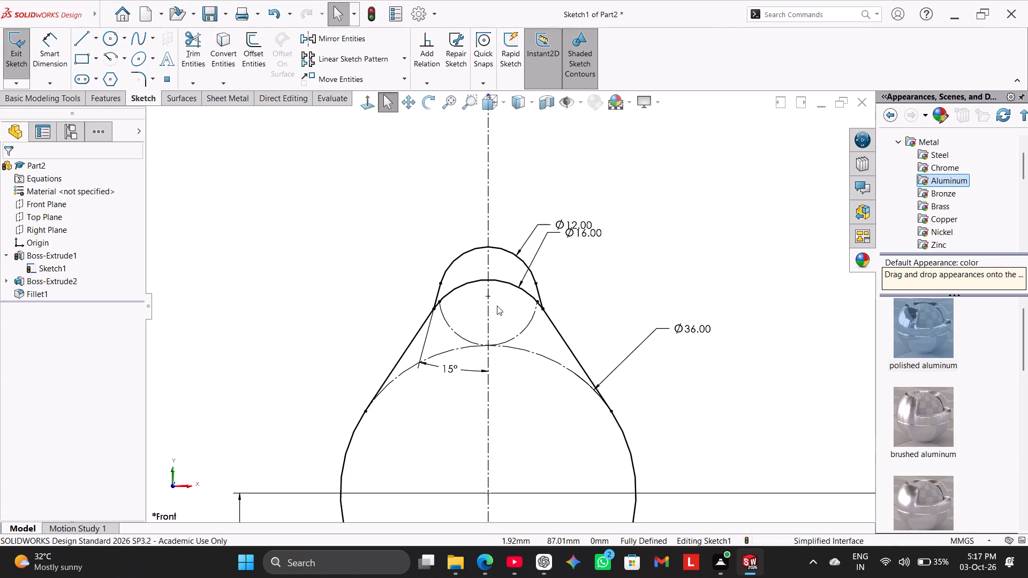
scroll(493, 308, "down", 2)
left_click(204, 51)
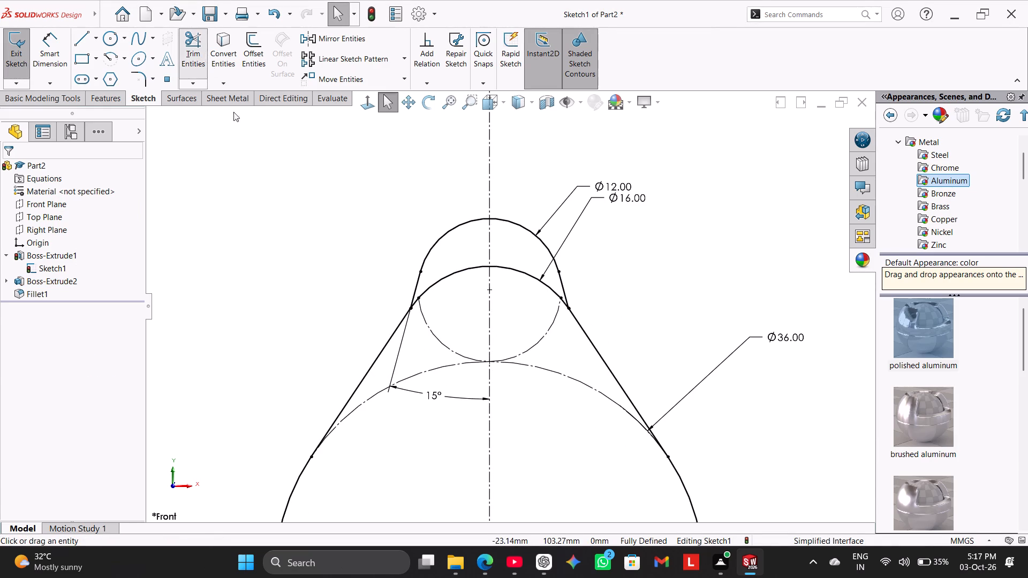
left_click(432, 334)
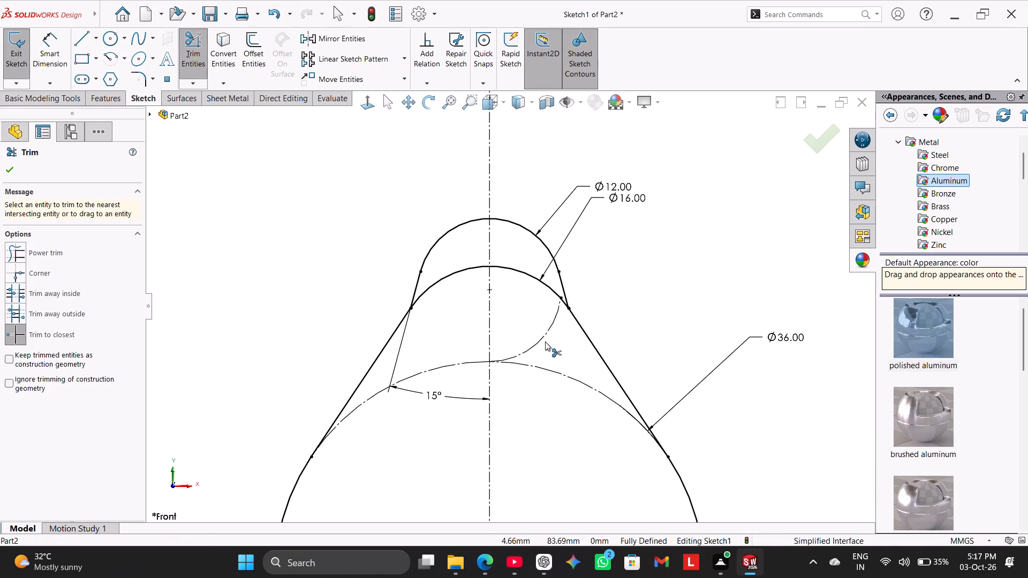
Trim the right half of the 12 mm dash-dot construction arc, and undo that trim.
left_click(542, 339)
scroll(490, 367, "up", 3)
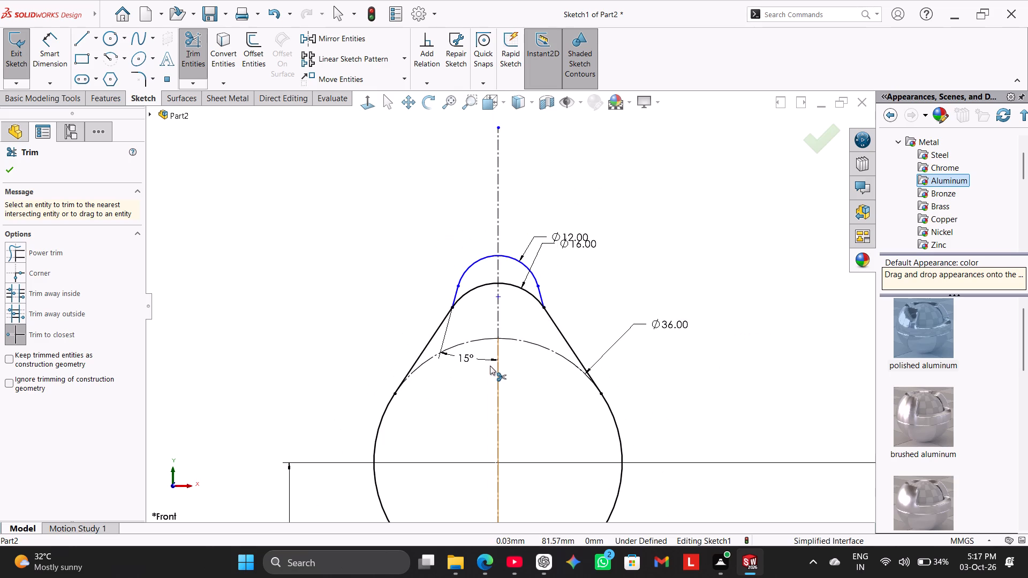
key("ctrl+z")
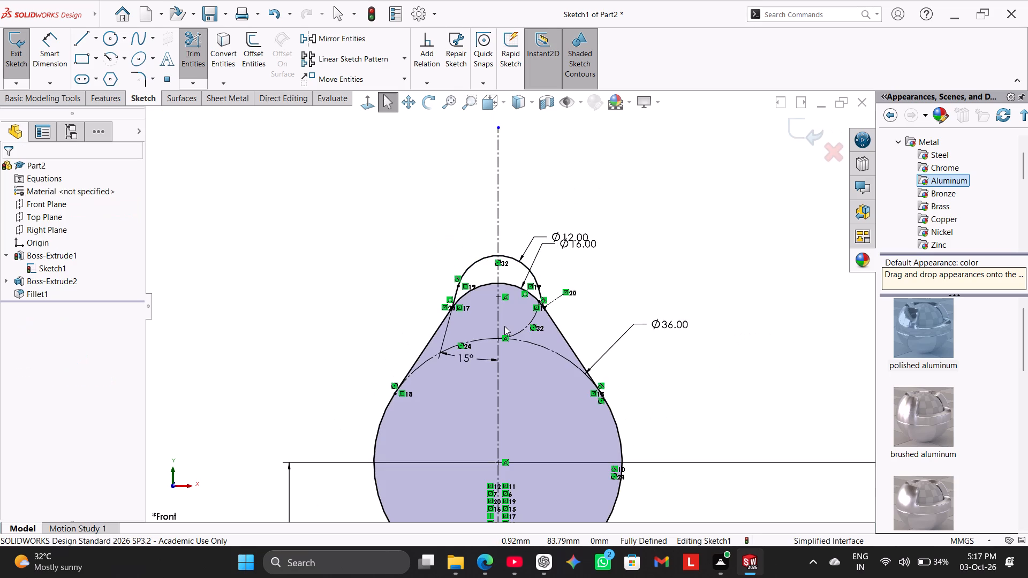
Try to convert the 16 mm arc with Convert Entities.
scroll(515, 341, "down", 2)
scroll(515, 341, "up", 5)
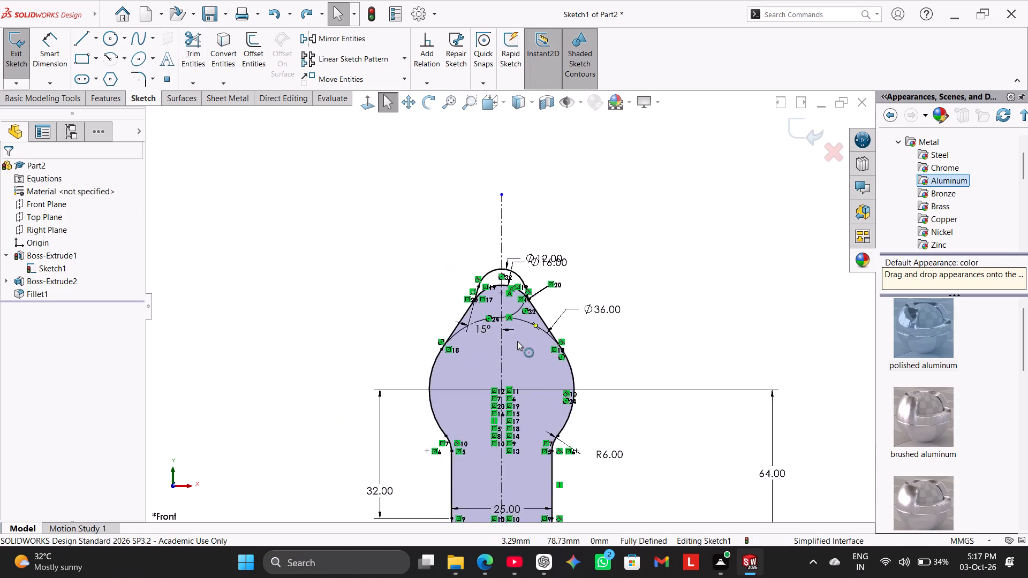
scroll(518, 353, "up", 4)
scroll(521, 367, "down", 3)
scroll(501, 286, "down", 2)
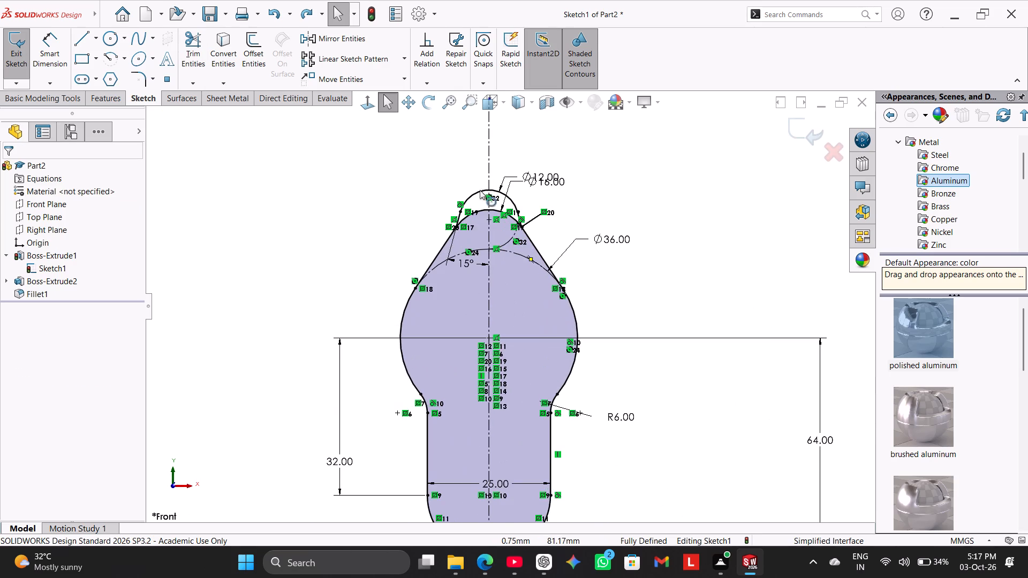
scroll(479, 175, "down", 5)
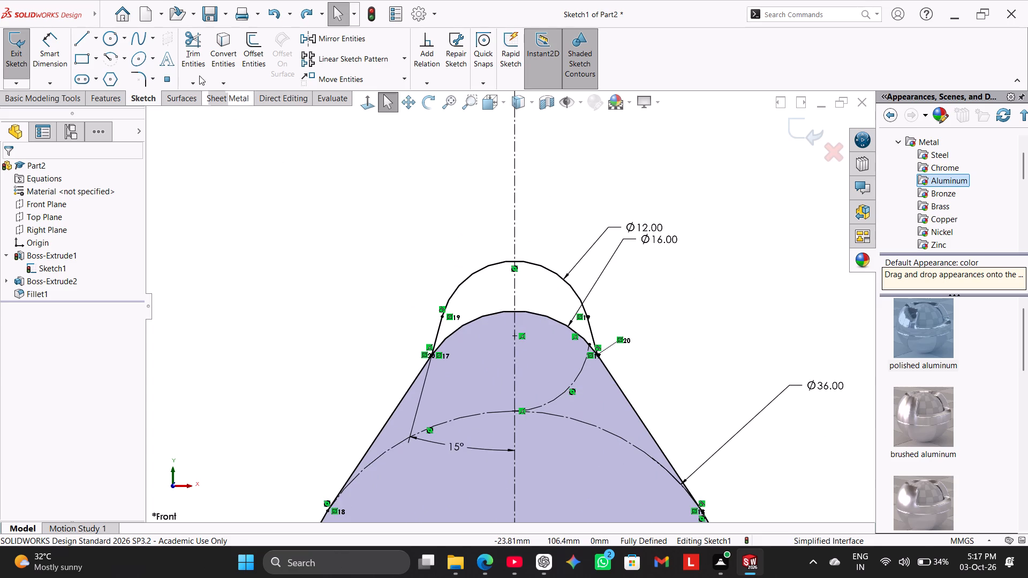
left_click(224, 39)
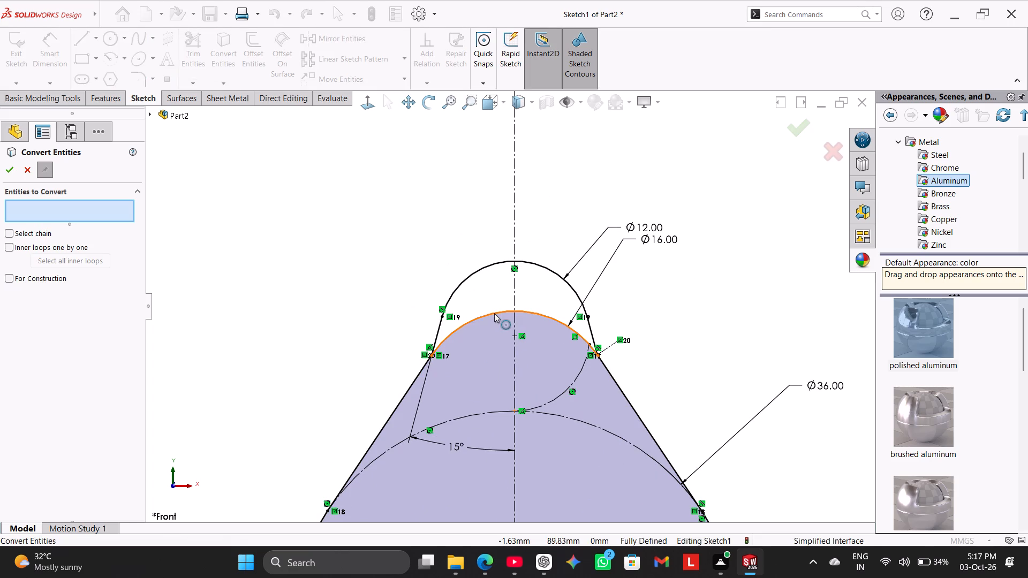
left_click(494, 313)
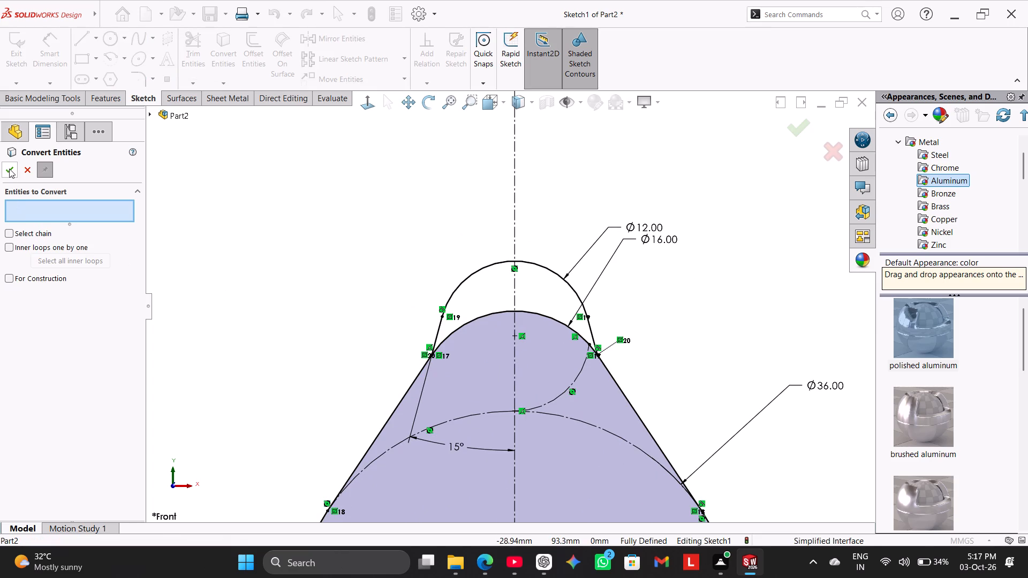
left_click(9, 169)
Trim the short 16 mm arc piece between the left profile side's upper end and the left short sloping line.
scroll(467, 361, "down", 1)
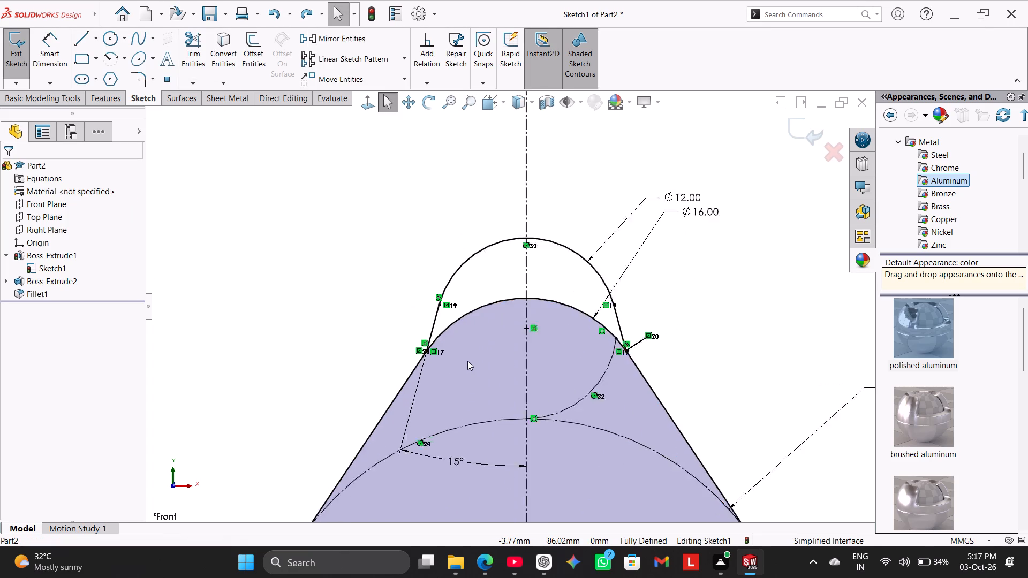
scroll(467, 361, "down", 4)
scroll(400, 323, "down", 9)
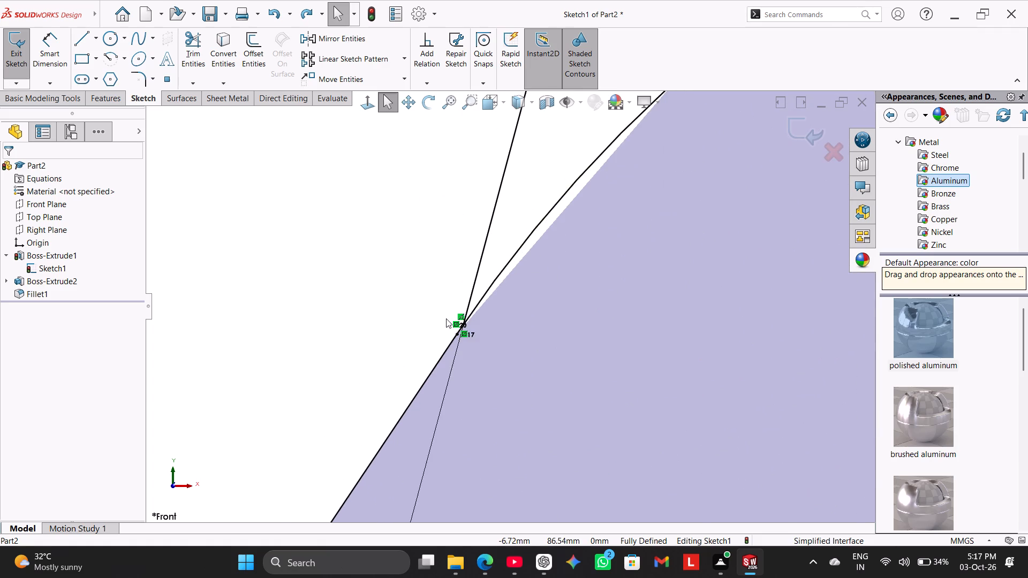
scroll(446, 318, "down", 6)
scroll(512, 328, "down", 3)
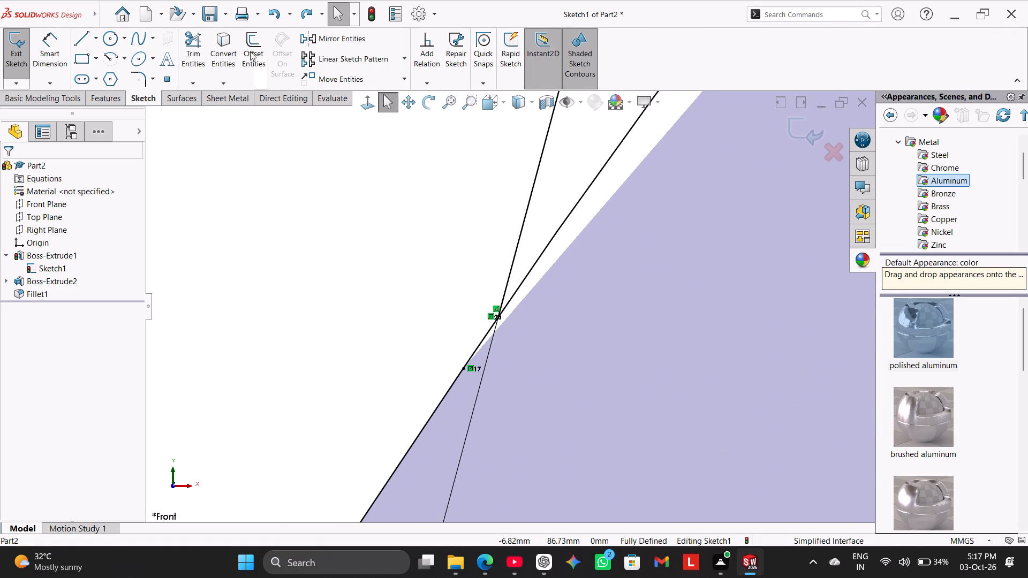
left_click(193, 44)
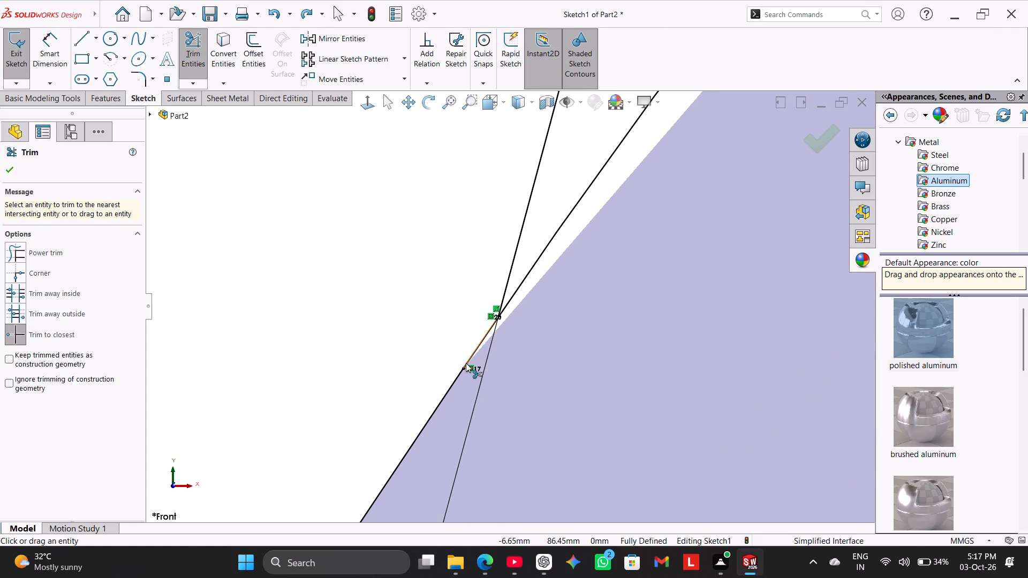
left_click(466, 363)
scroll(603, 309, "up", 14)
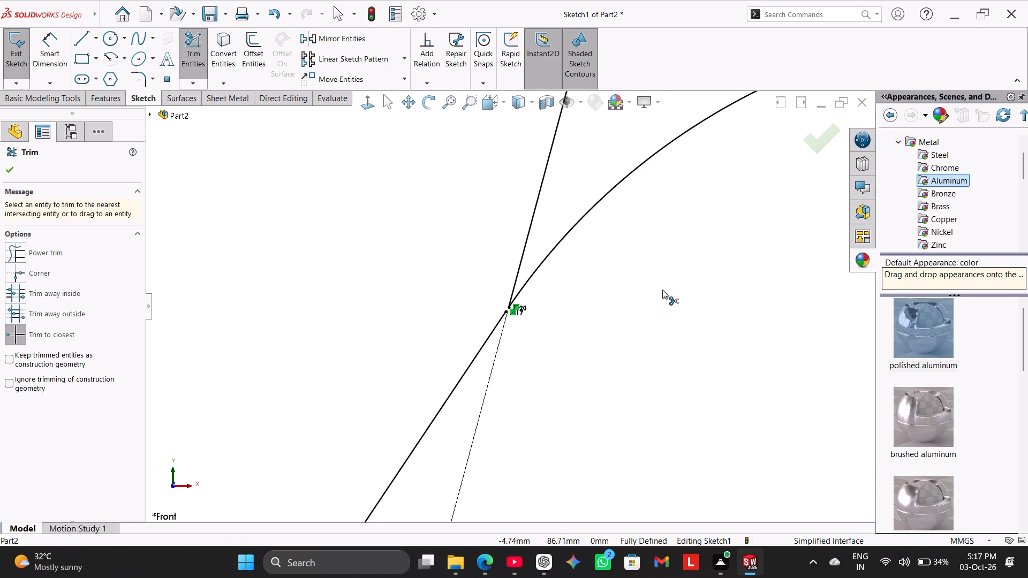
Trim the matching short 16 mm arc piece between the right short sloping line and the right profile side's upper end.
scroll(662, 290, "up", 8)
scroll(685, 290, "down", 7)
scroll(487, 315, "down", 3)
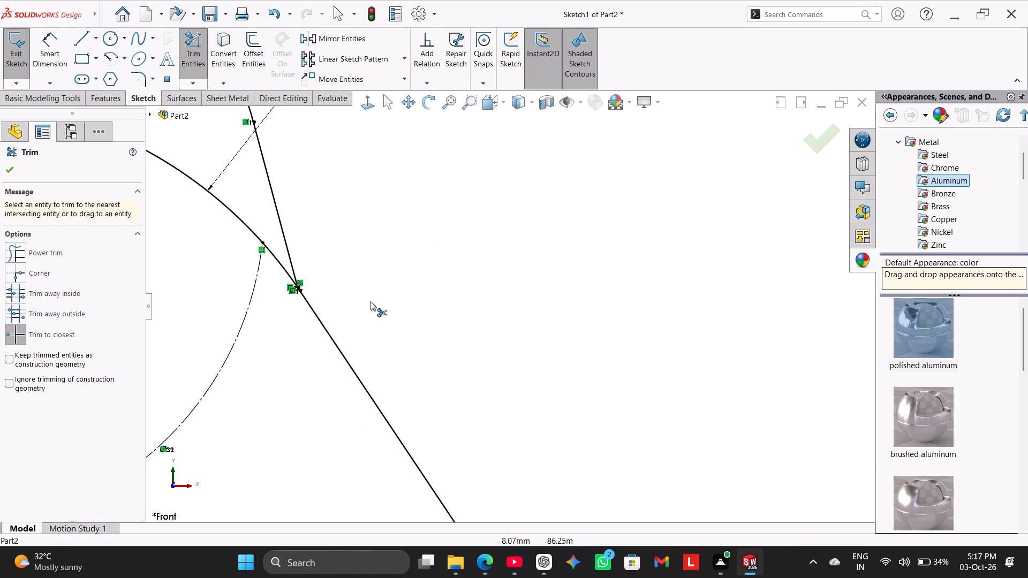
scroll(324, 304, "down", 16)
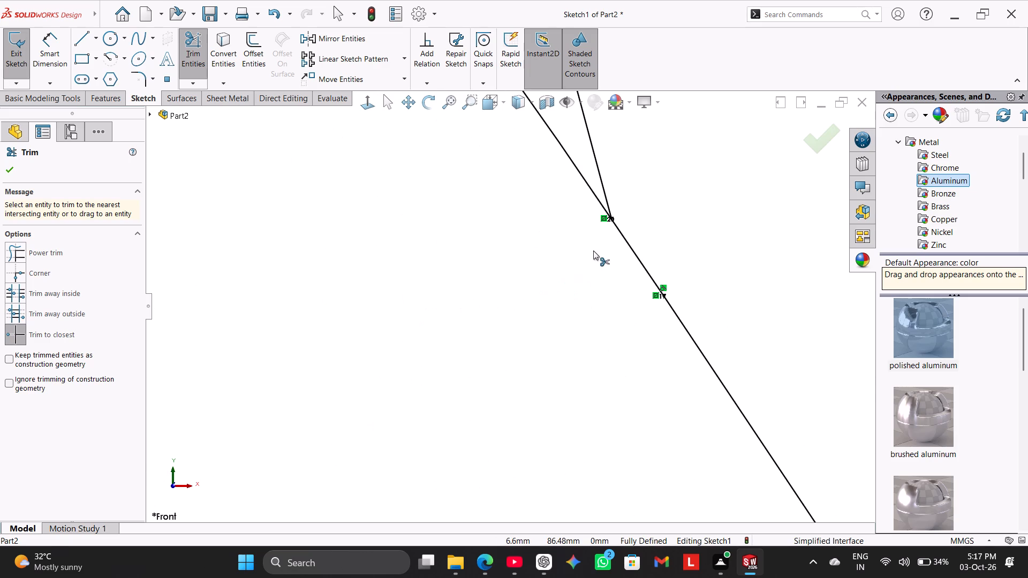
left_click(629, 244)
scroll(590, 294, "up", 8)
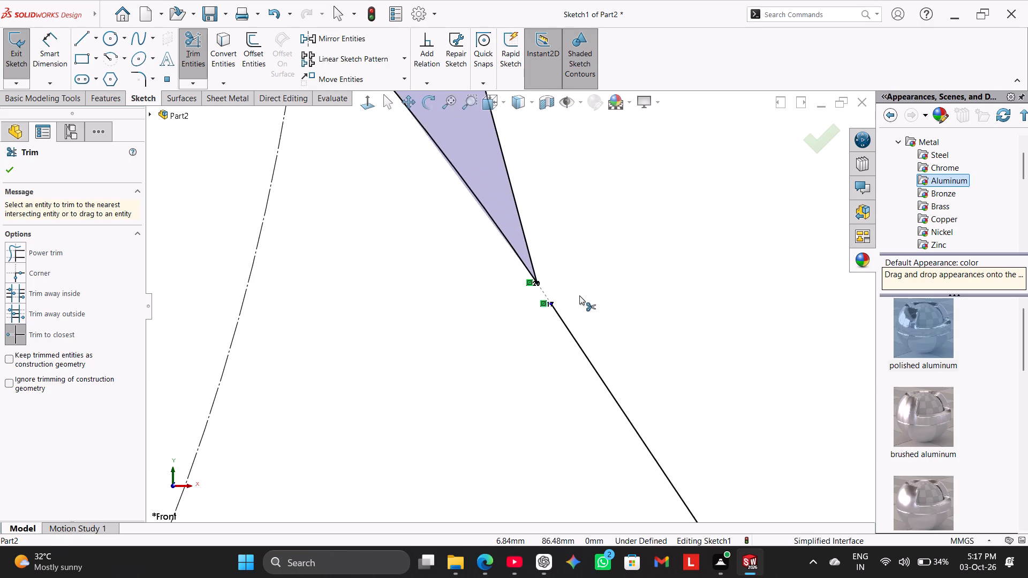
scroll(579, 295, "up", 15)
scroll(479, 317, "down", 3)
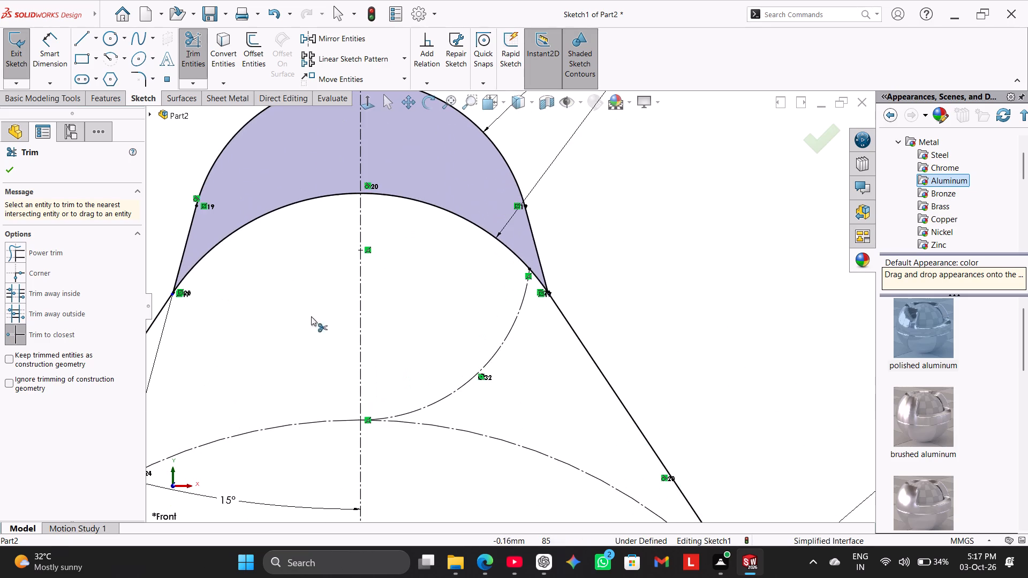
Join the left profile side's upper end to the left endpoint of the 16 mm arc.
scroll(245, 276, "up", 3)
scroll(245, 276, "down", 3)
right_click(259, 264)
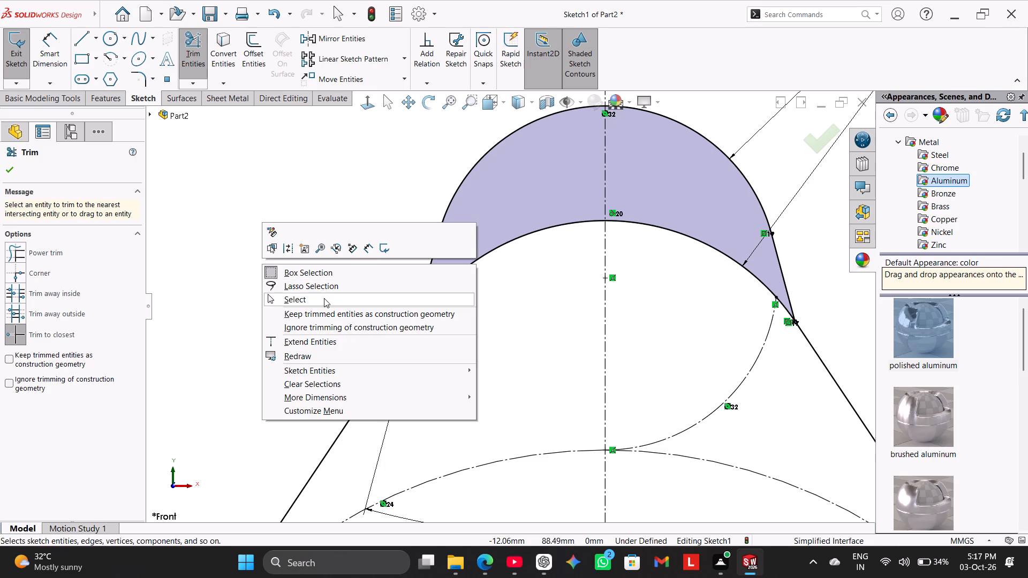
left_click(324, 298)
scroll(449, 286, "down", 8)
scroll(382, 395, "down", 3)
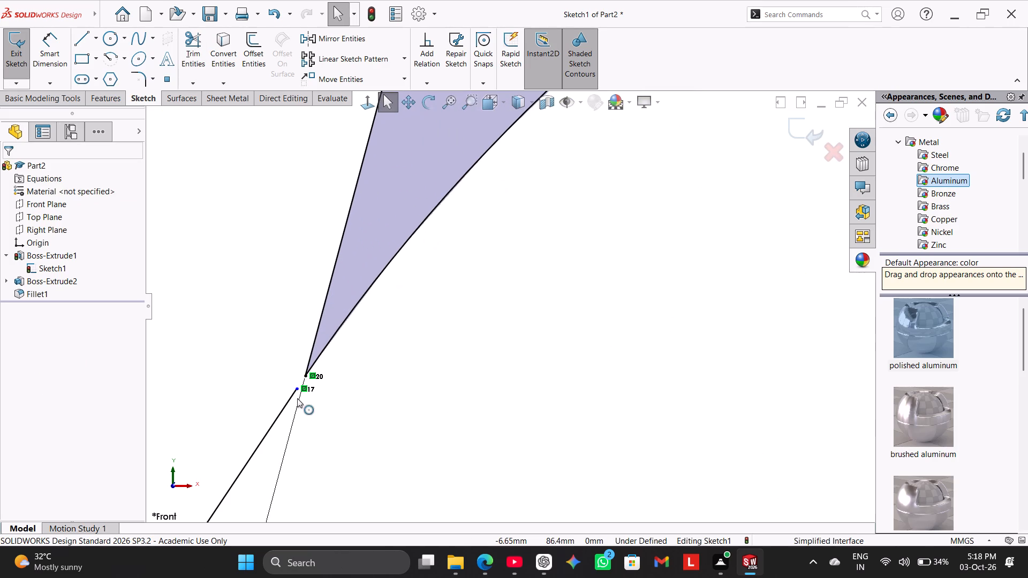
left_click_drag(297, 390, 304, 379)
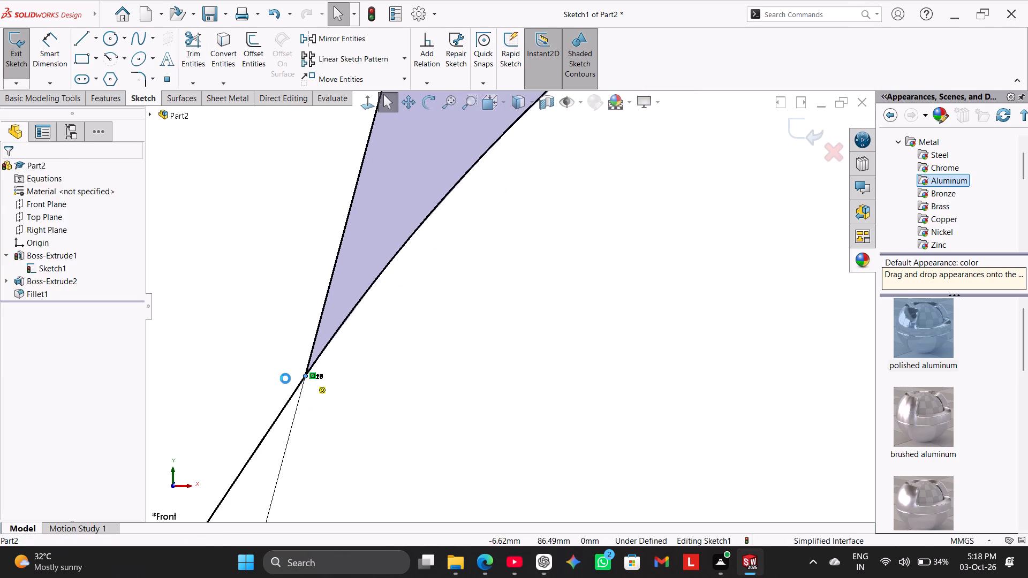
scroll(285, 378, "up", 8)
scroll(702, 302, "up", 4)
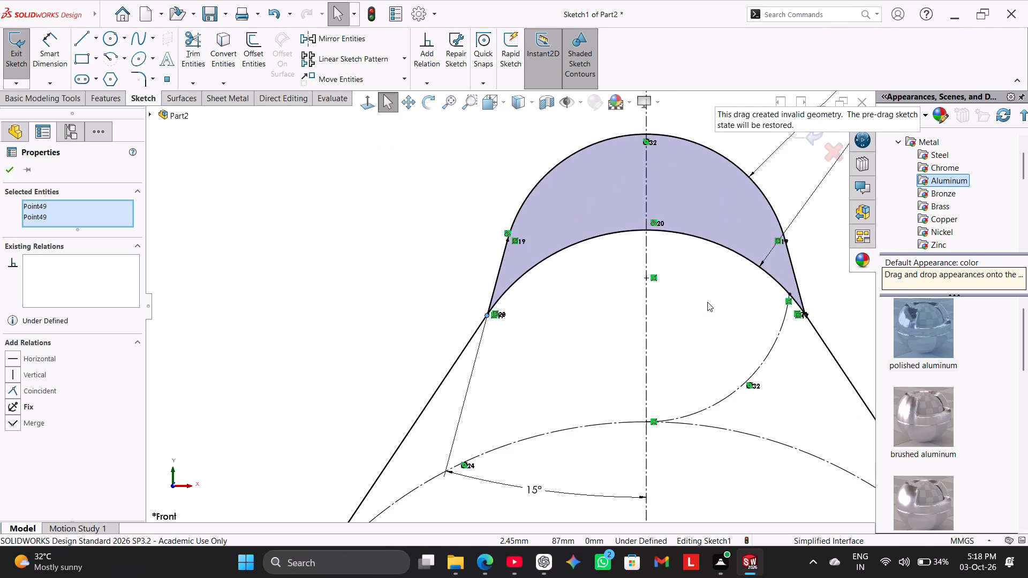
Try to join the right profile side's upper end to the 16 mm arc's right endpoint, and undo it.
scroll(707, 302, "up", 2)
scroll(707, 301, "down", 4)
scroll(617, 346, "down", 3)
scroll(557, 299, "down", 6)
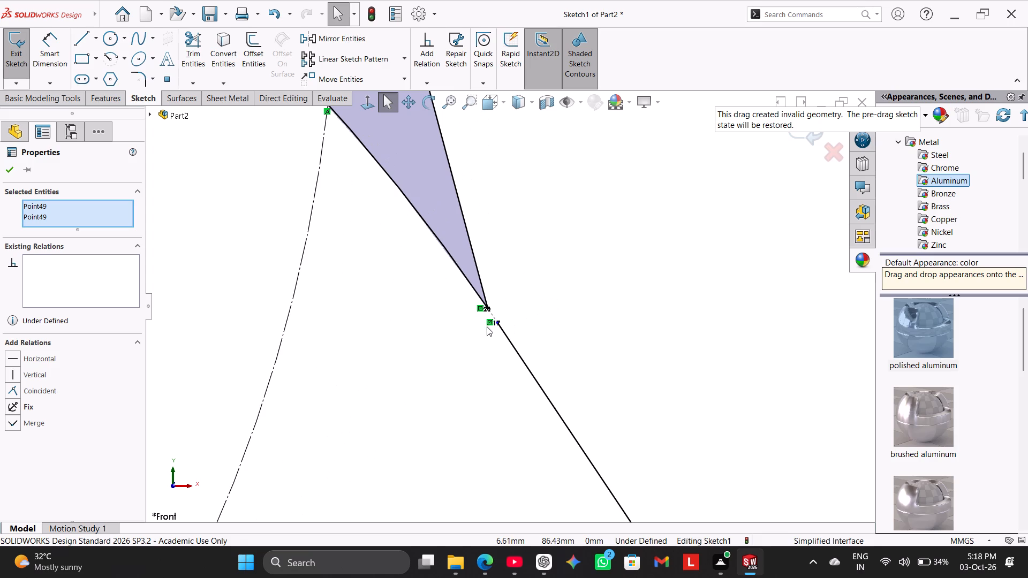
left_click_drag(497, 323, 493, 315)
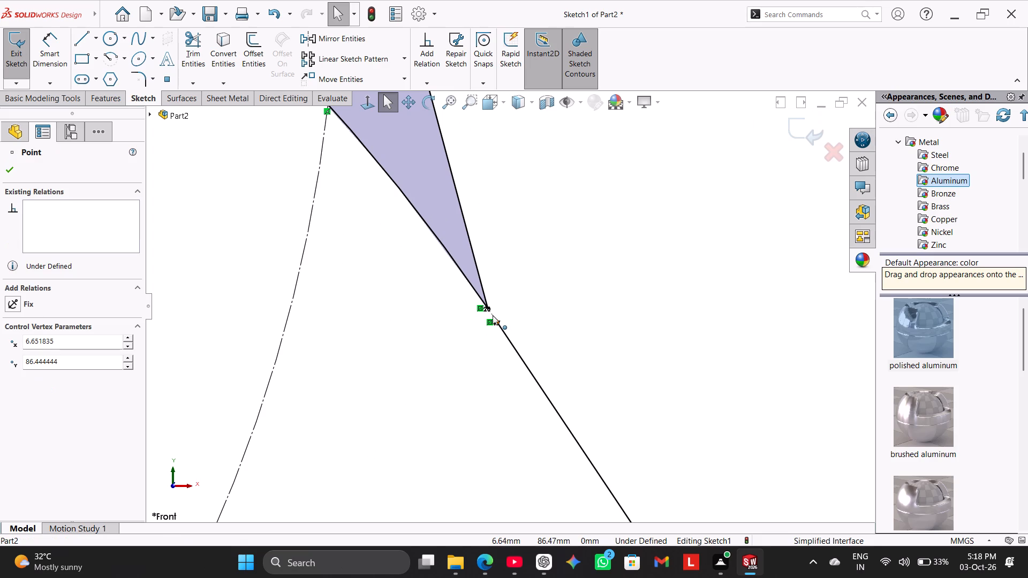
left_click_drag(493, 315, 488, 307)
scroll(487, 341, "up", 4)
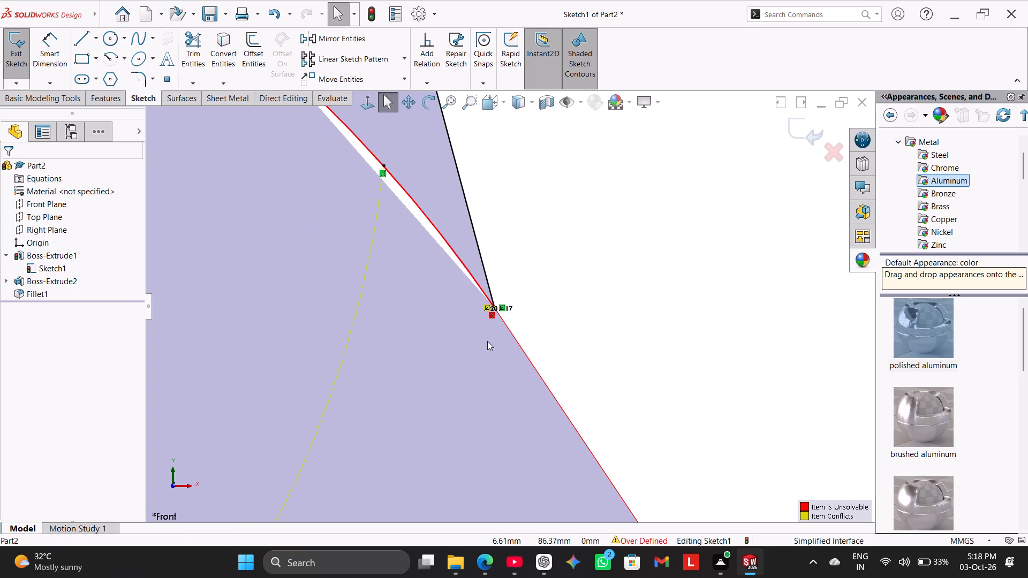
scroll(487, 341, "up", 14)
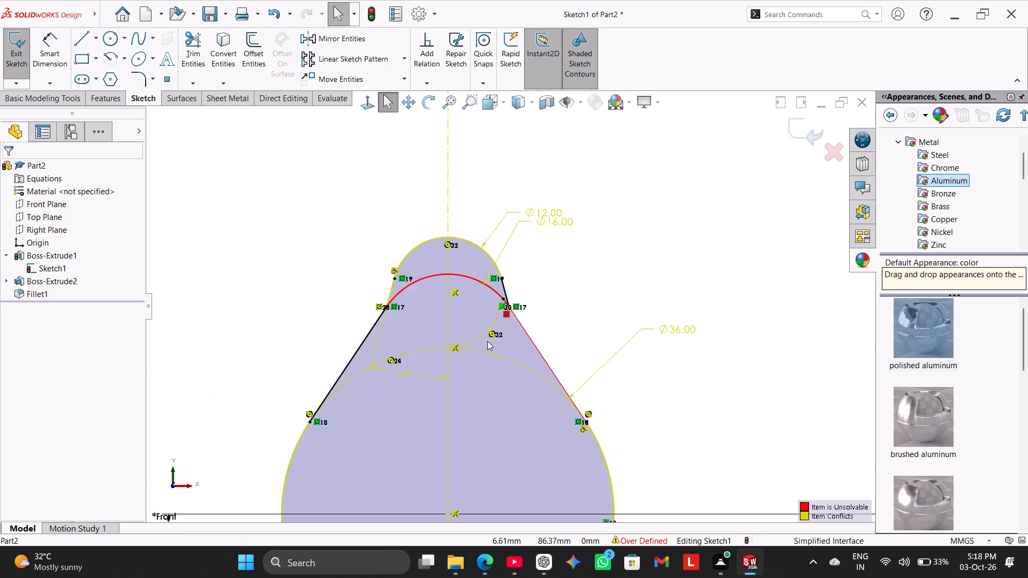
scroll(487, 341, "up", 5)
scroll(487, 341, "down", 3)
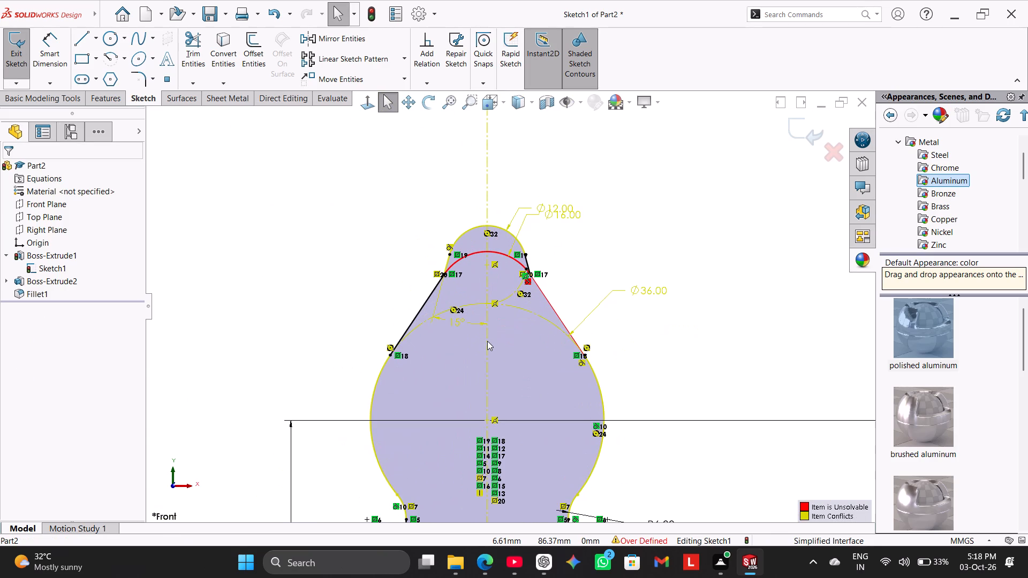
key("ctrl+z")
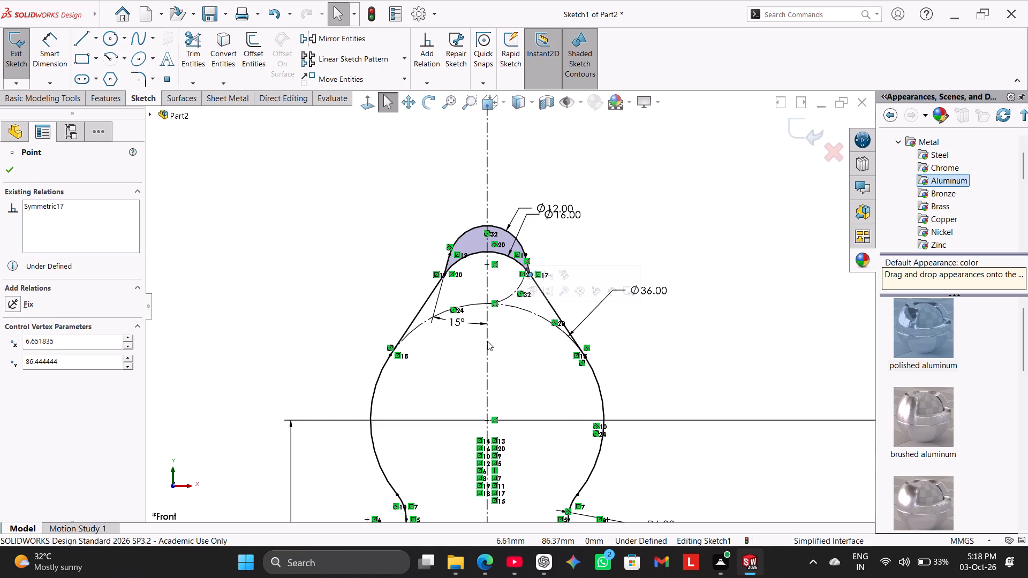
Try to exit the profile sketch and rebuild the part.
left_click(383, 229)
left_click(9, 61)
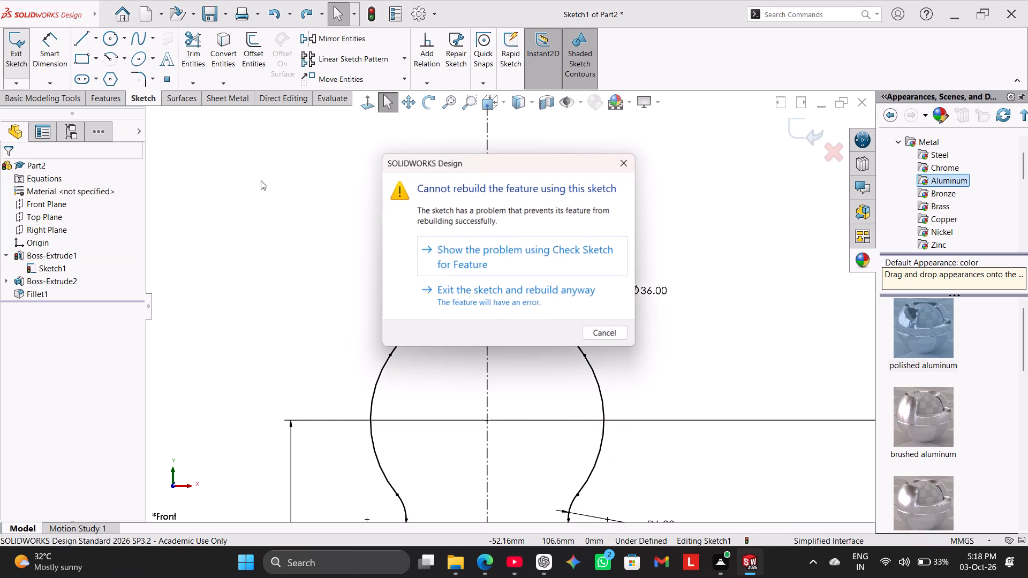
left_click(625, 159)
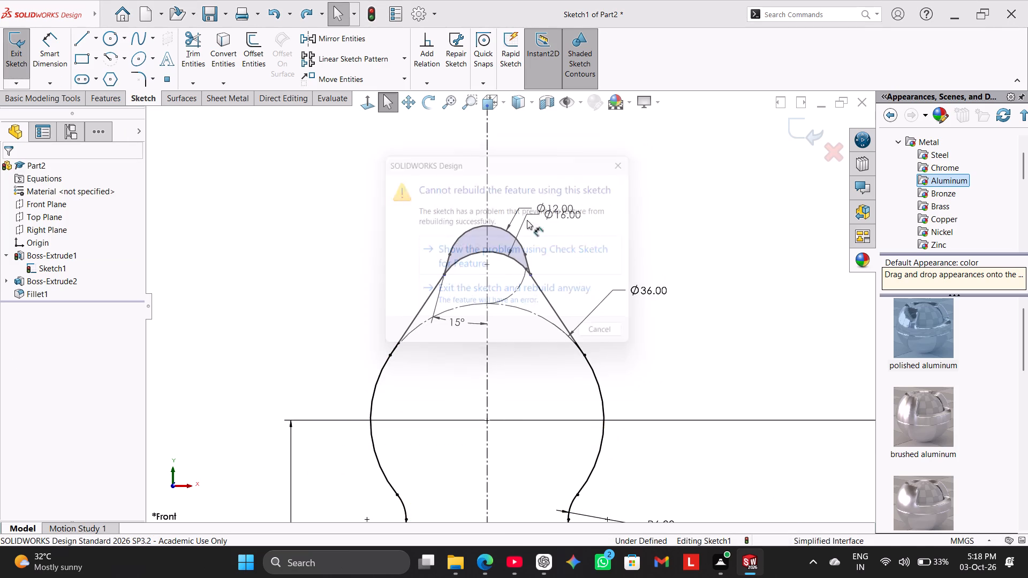
Undo the profile sketch edits back to the separate top contour sketch (Sketch3) with its 12 mm arc and 15° line.
key("ctrl+z")
key("ctrl+z")
key("ctrl+z")
key("ctrl+z")
key("ctrl+z")
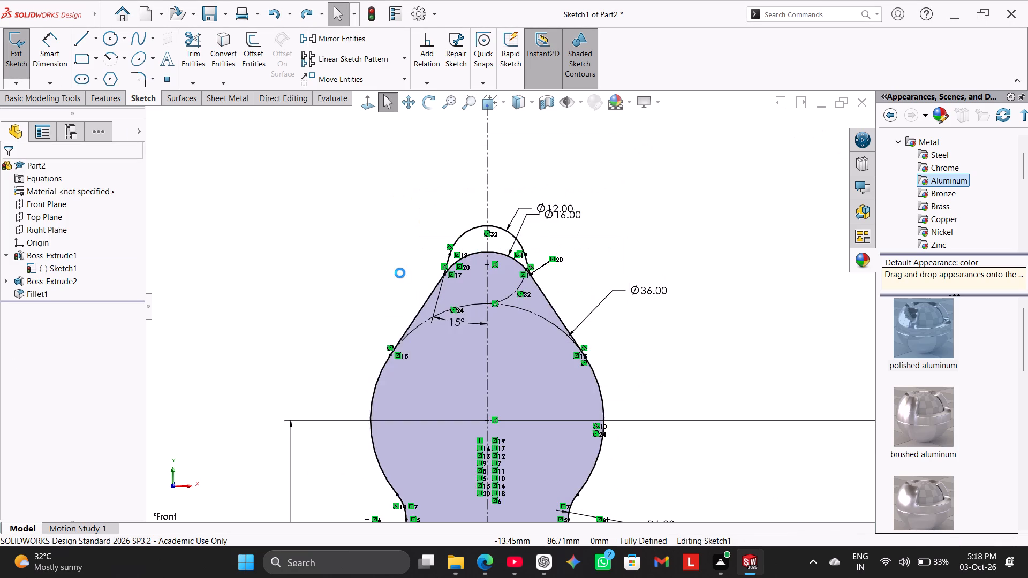
key("ctrl+z")
key("ctrl+z")
key("ctrl+z")
key("ctrl+z")
key("ctrl+z")
key("ctrl+z")
key("ctrl+z")
key("ctrl+z")
key("ctrl+z")
key("ctrl+z")
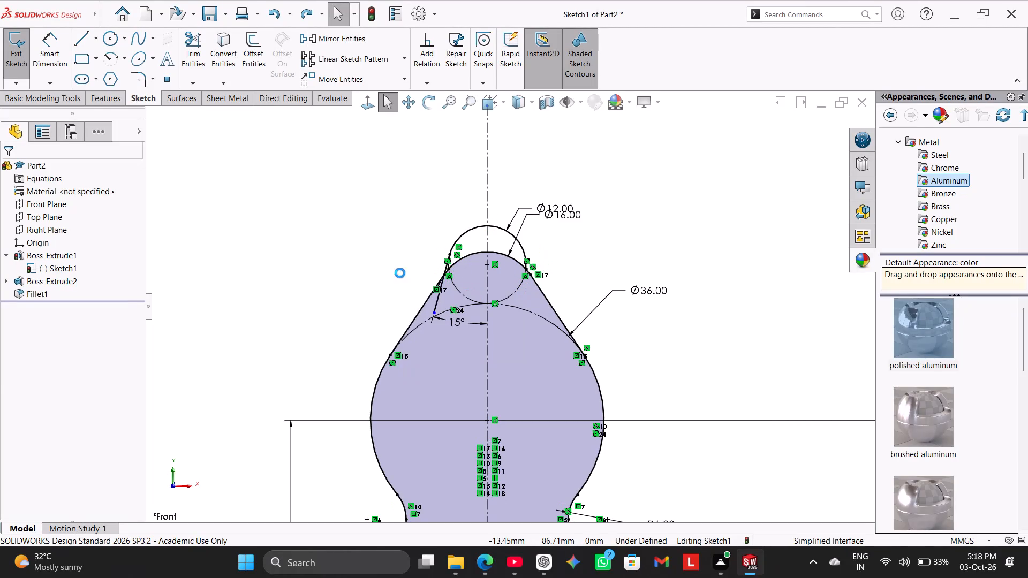
key("ctrl+z")
key("ctrl+z")
key("ctrl+z")
key("ctrl+z")
key("ctrl+z")
key("ctrl+z")
key("ctrl+z")
key("ctrl+z")
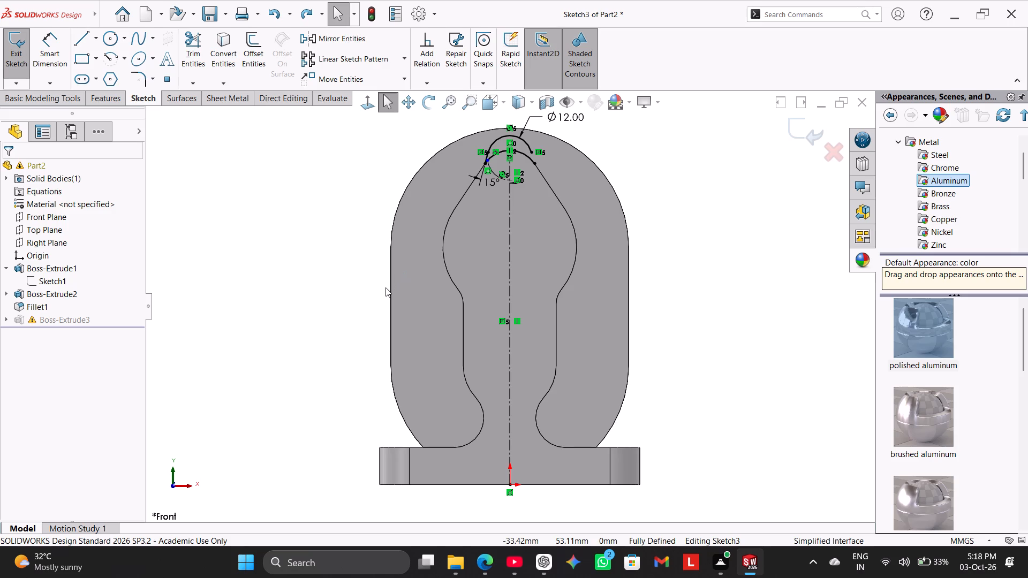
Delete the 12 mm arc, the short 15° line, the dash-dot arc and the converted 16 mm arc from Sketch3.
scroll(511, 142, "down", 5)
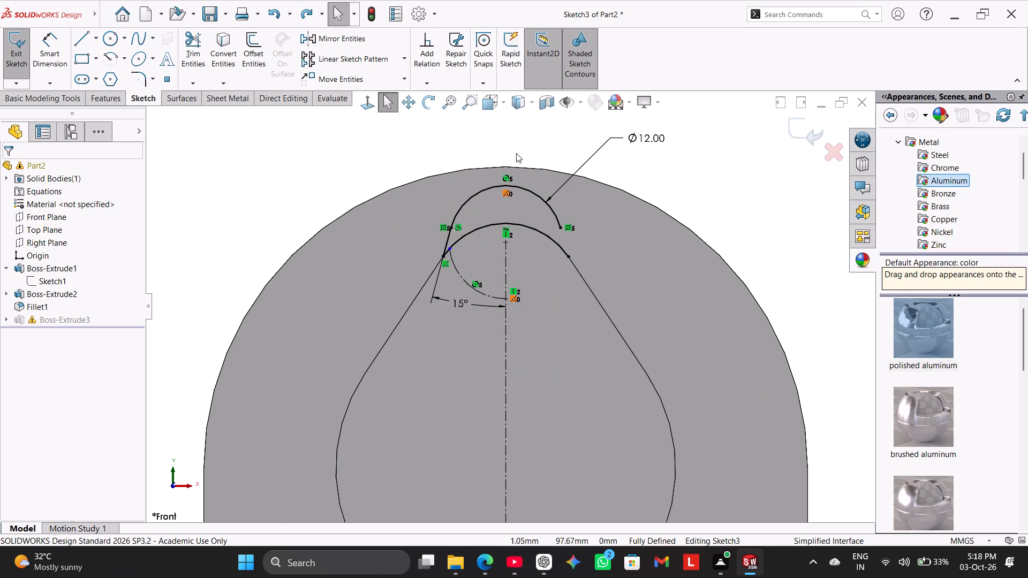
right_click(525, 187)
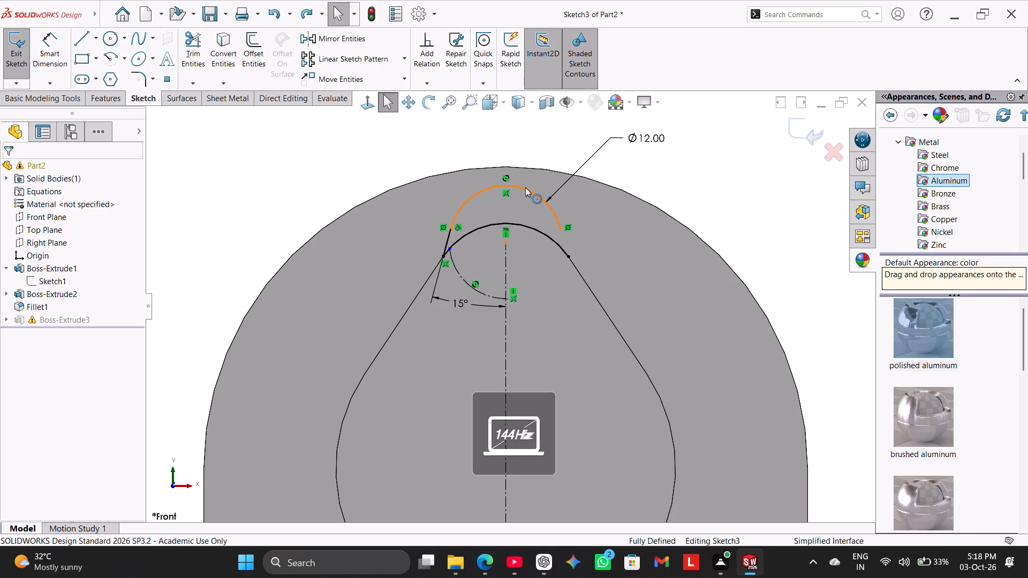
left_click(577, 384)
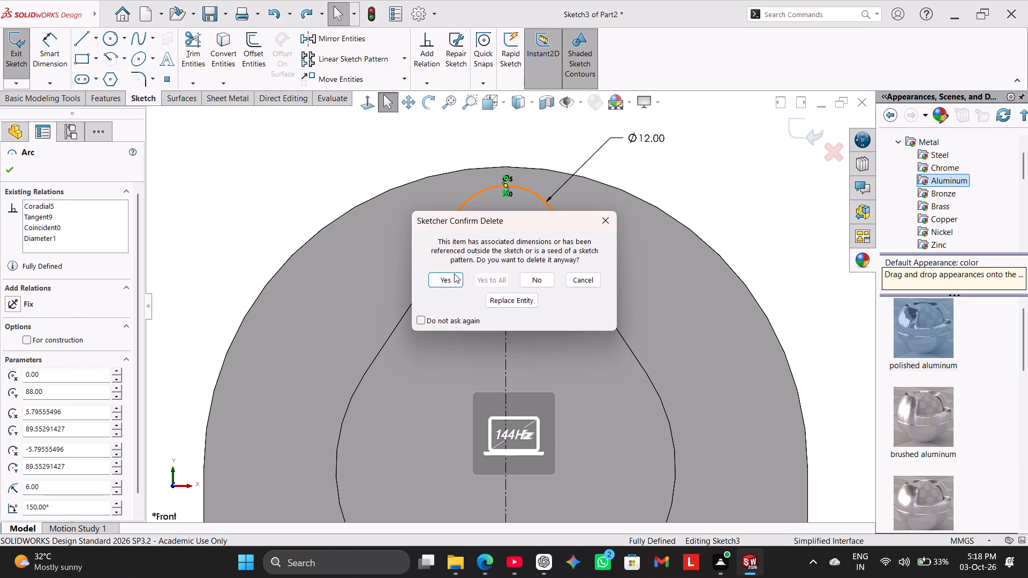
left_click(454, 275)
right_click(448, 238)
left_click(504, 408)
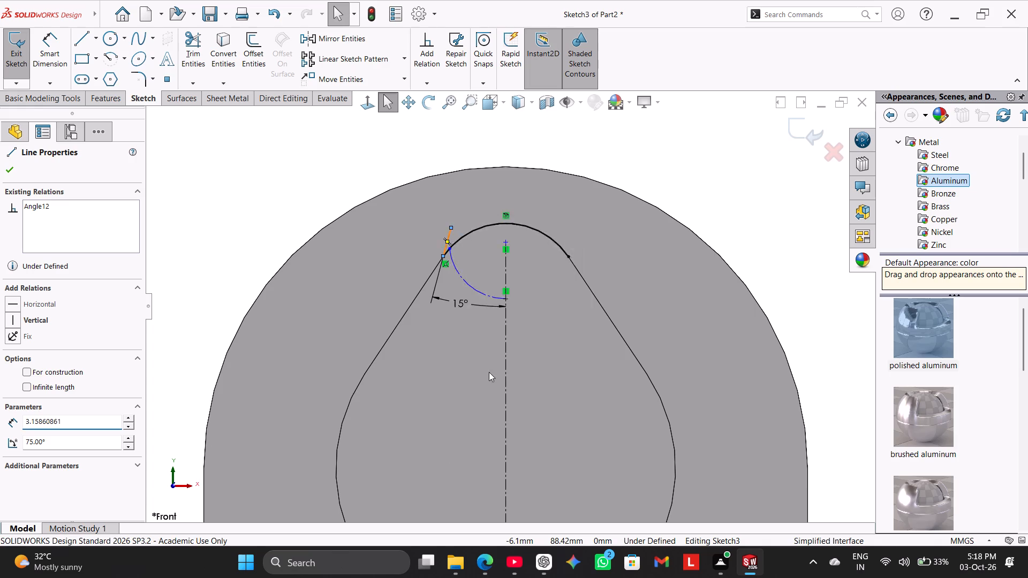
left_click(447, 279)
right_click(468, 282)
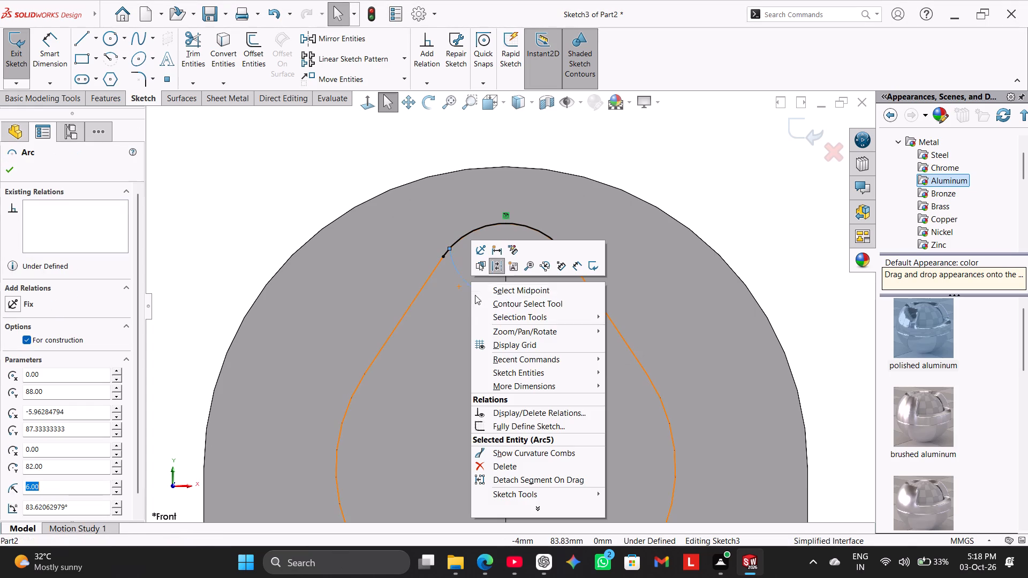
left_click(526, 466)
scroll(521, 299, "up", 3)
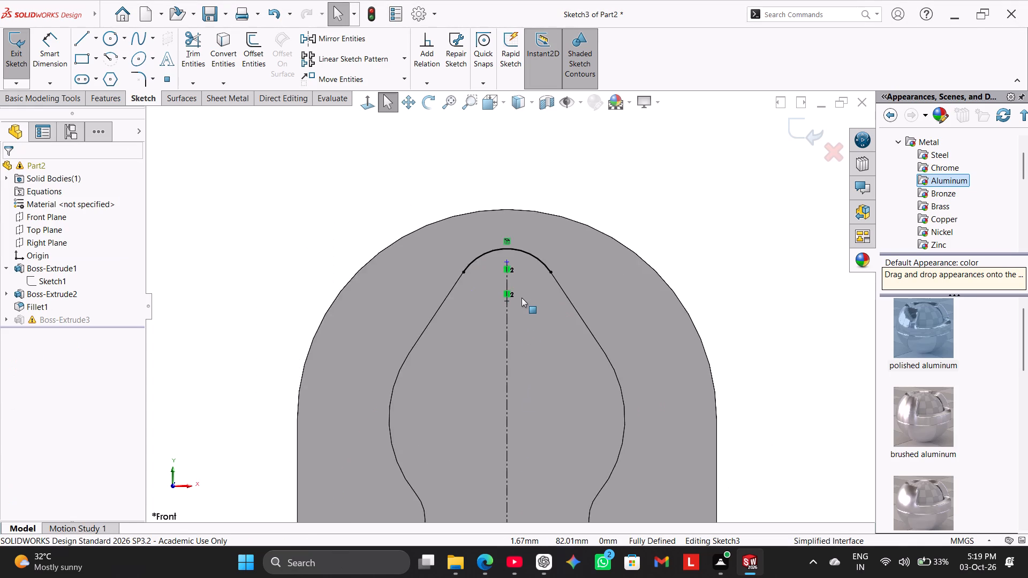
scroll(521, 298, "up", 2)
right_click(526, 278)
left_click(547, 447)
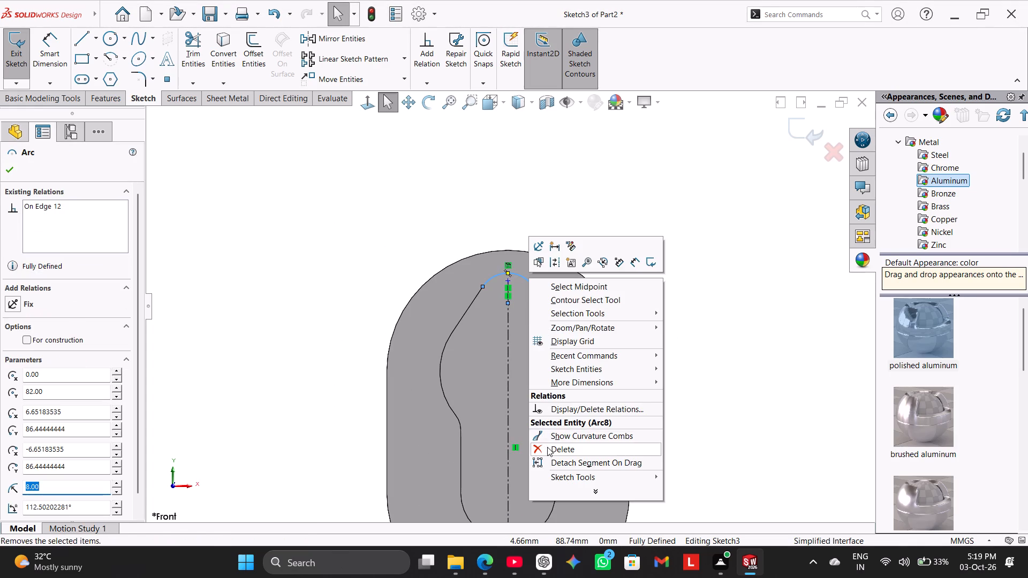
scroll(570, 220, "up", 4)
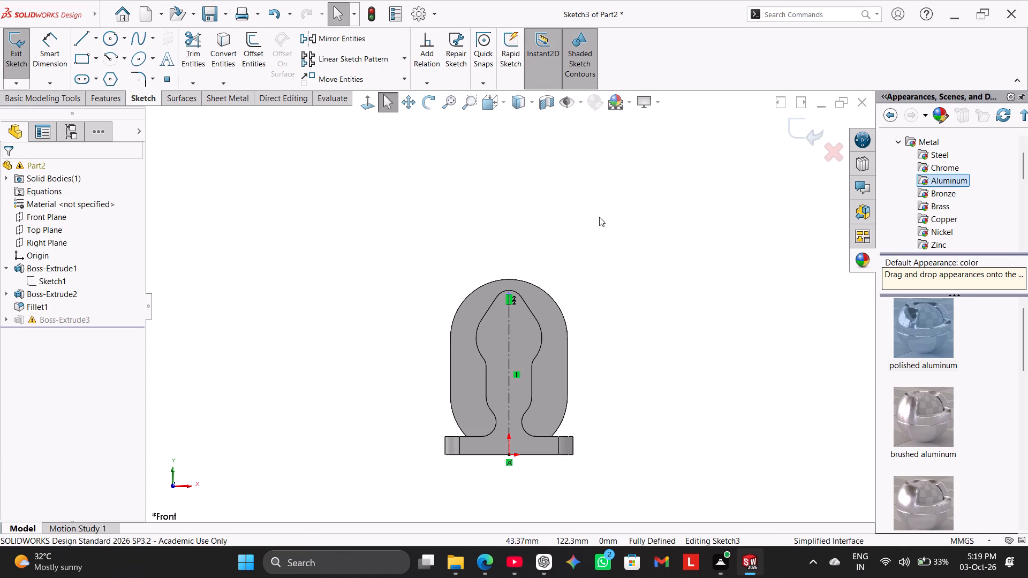
Exit Sketch3 with the rebuild-anyway option and dismiss the error report.
left_click(19, 58)
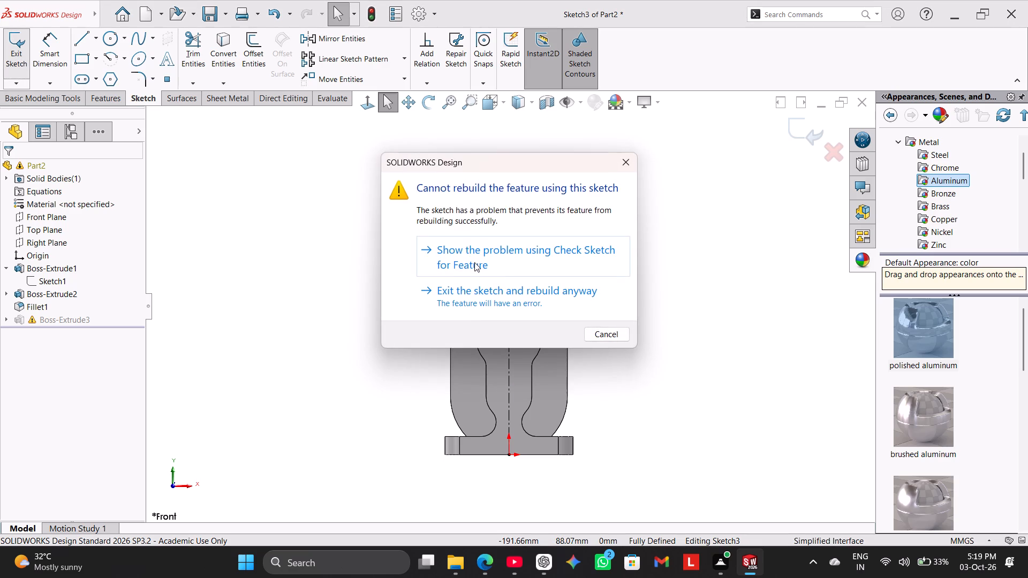
left_click(517, 290)
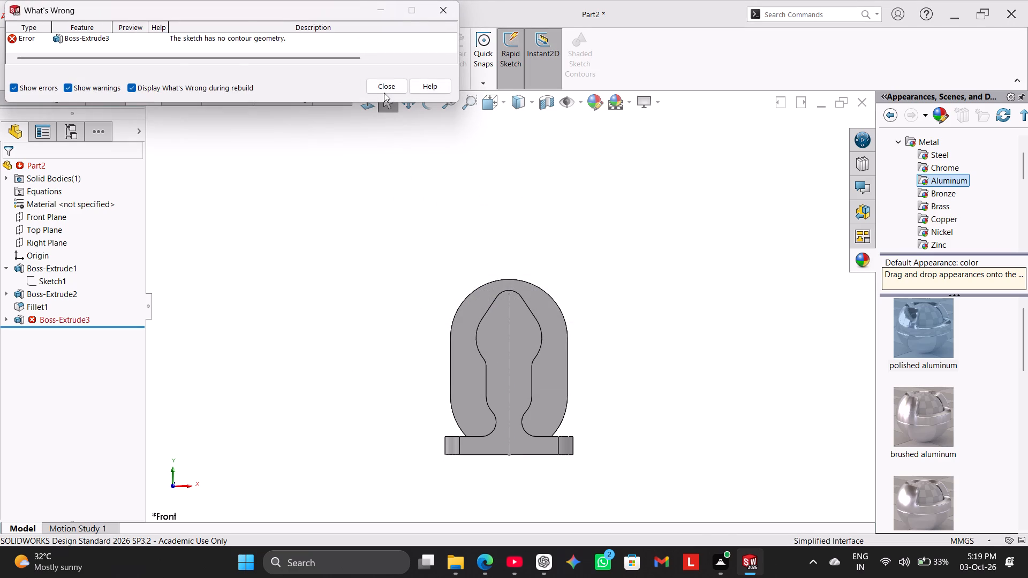
left_click(385, 84)
Delete the Boss-Extrude3 feature without its absorbed sketch.
left_click(56, 318)
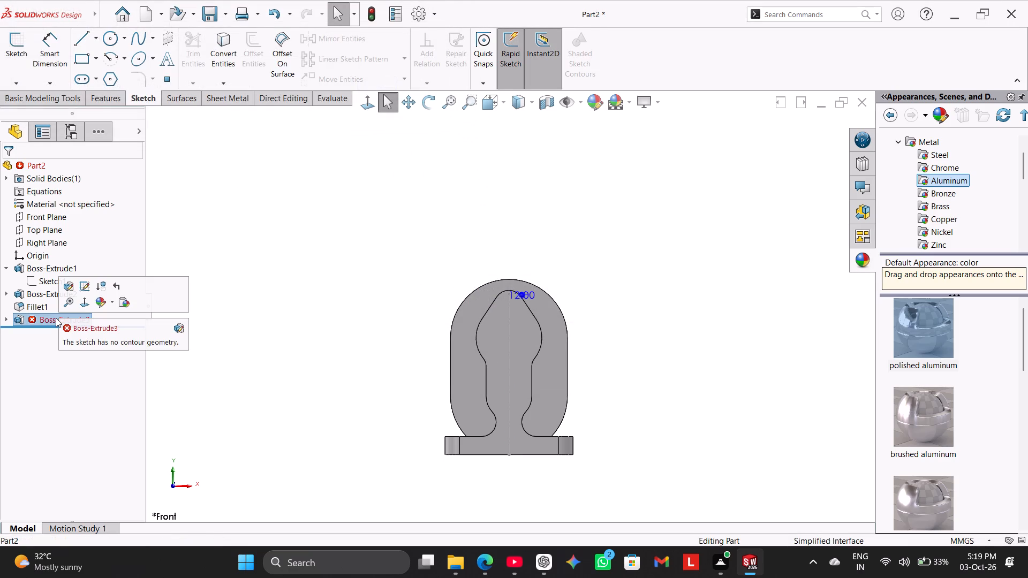
right_click(71, 320)
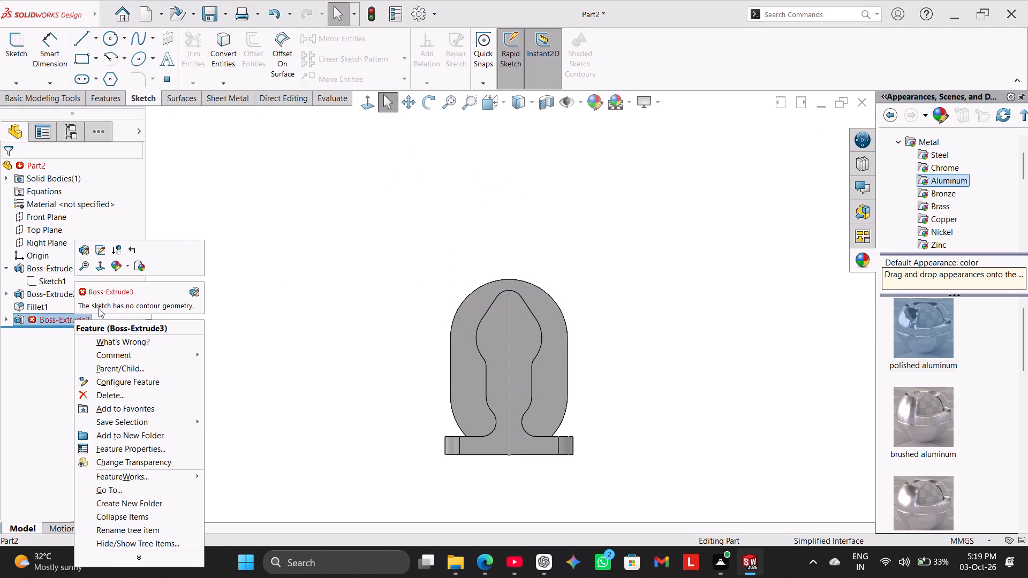
left_click(116, 394)
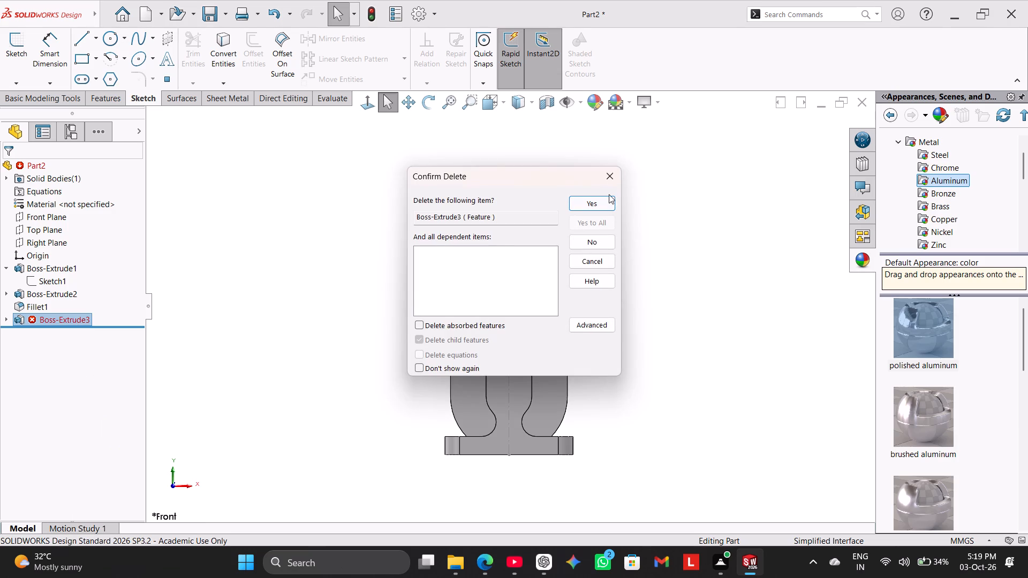
left_click(609, 193)
left_click(605, 201)
scroll(485, 295, "down", 1)
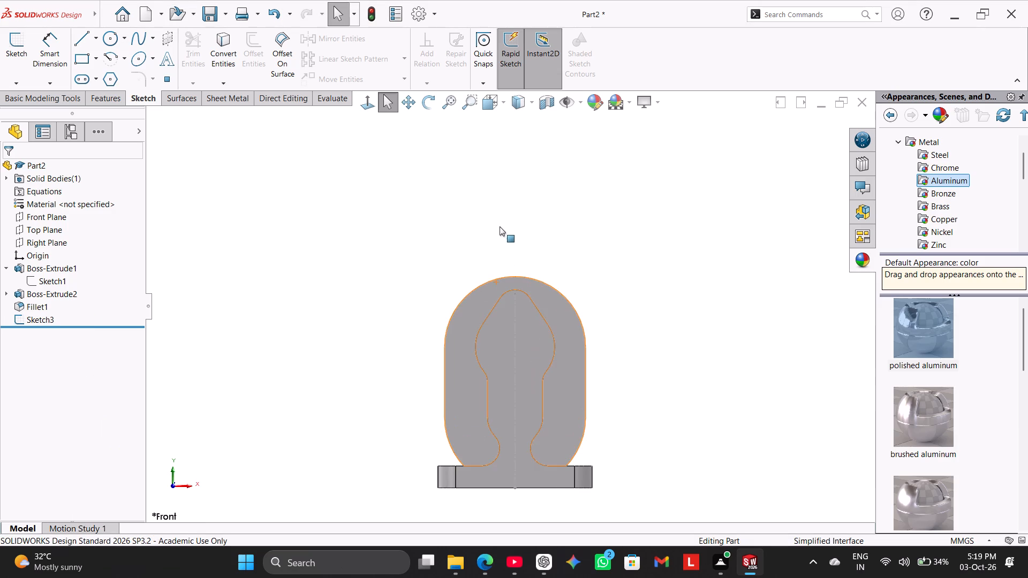
Delete the leftover Sketch3.
left_click(31, 318)
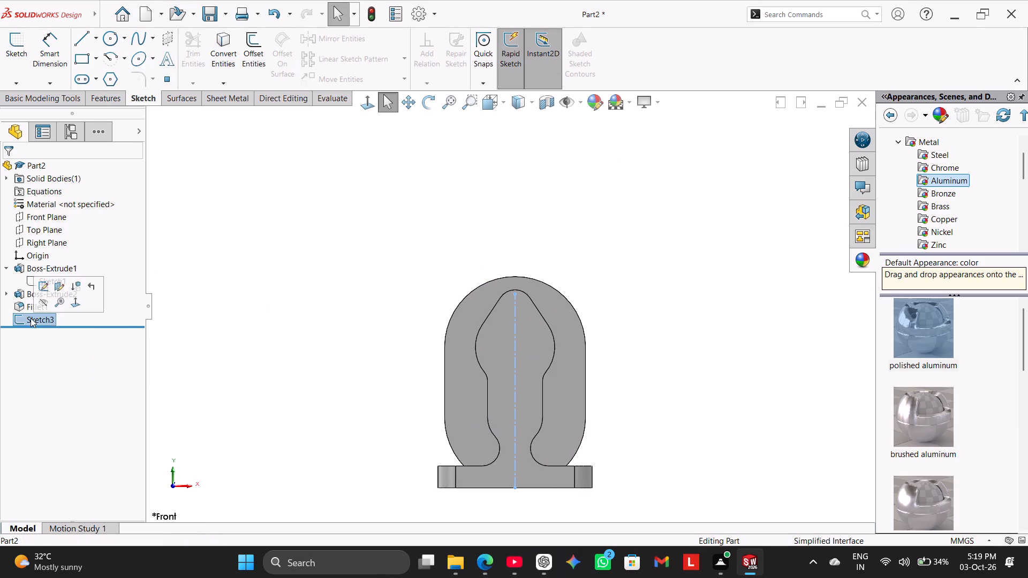
right_click(31, 318)
left_click(75, 387)
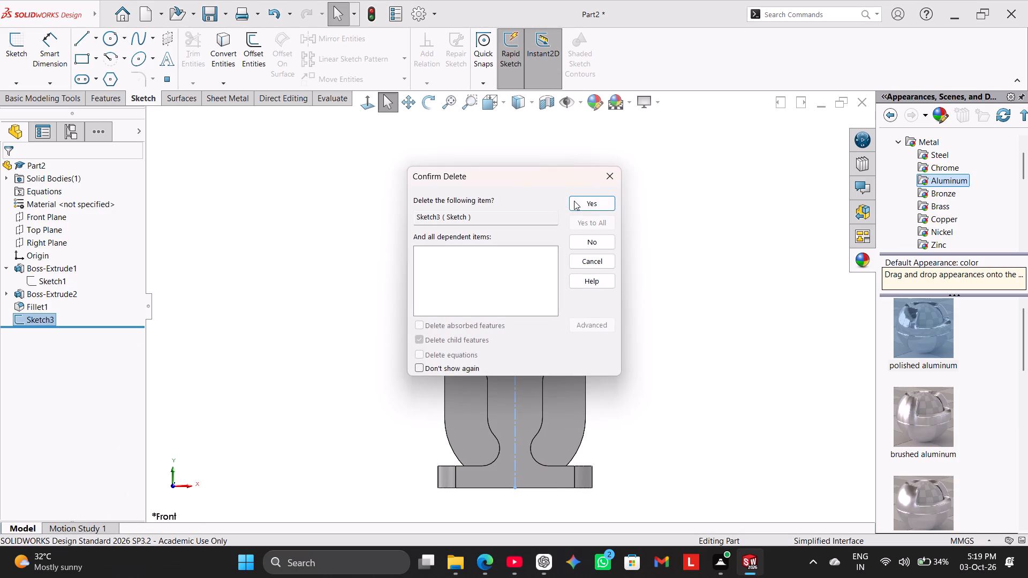
left_click(576, 201)
Reopen the rear slot-shaped plate's sketch, Sketch2, for editing.
middle_click_drag(421, 237, 415, 273)
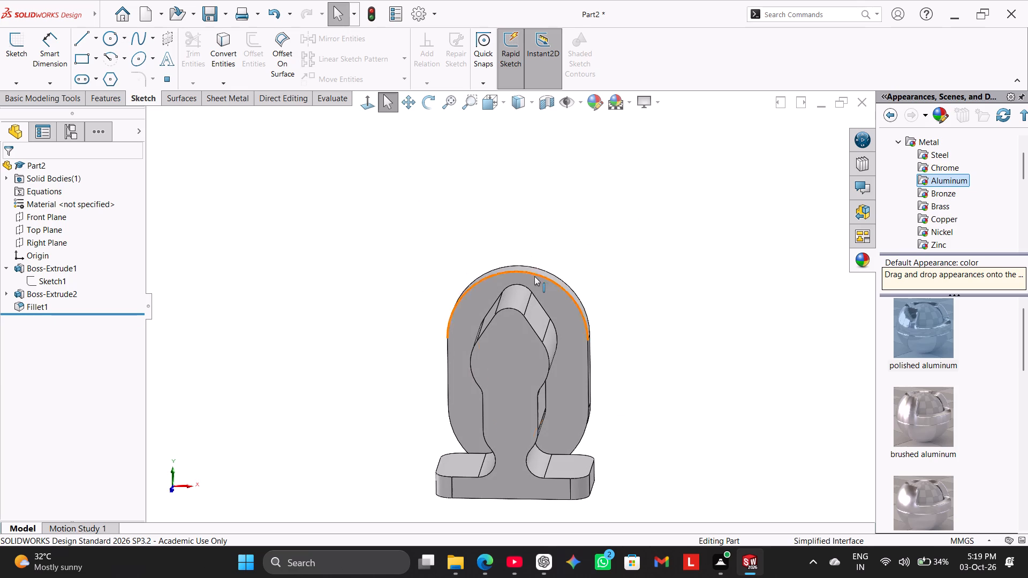
right_click(534, 278)
left_click(568, 253)
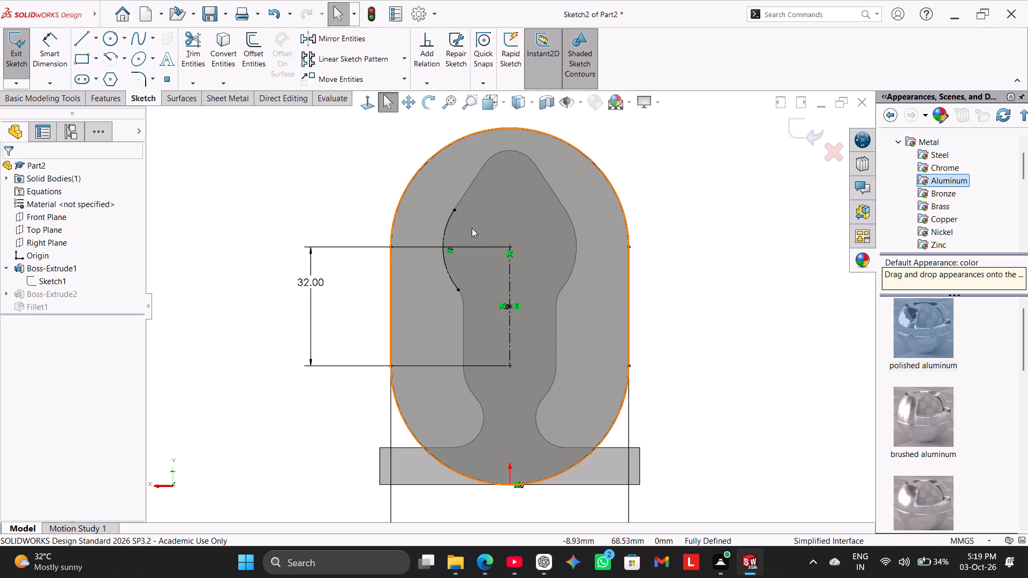
left_click(379, 174)
middle_click_drag(383, 174, 416, 178)
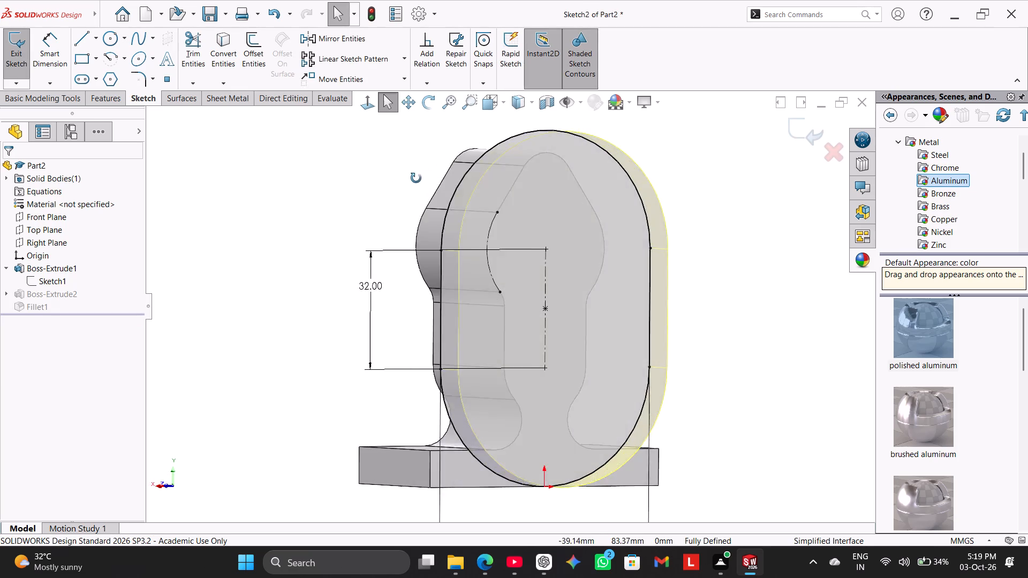
middle_click_drag(416, 178, 448, 187)
middle_click_drag(336, 180, 347, 180)
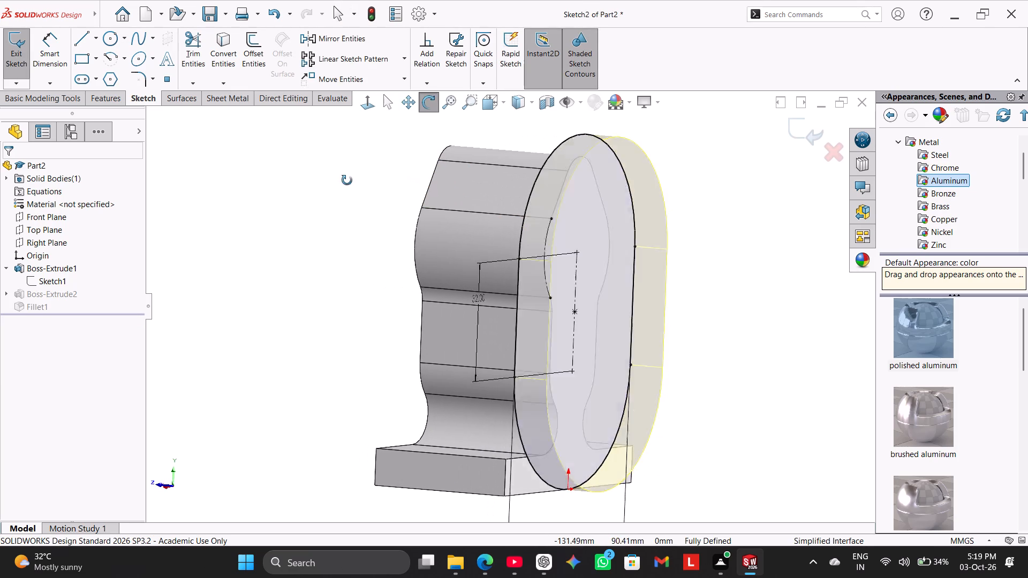
middle_click_drag(347, 180, 358, 178)
left_click(365, 104)
left_click(287, 152)
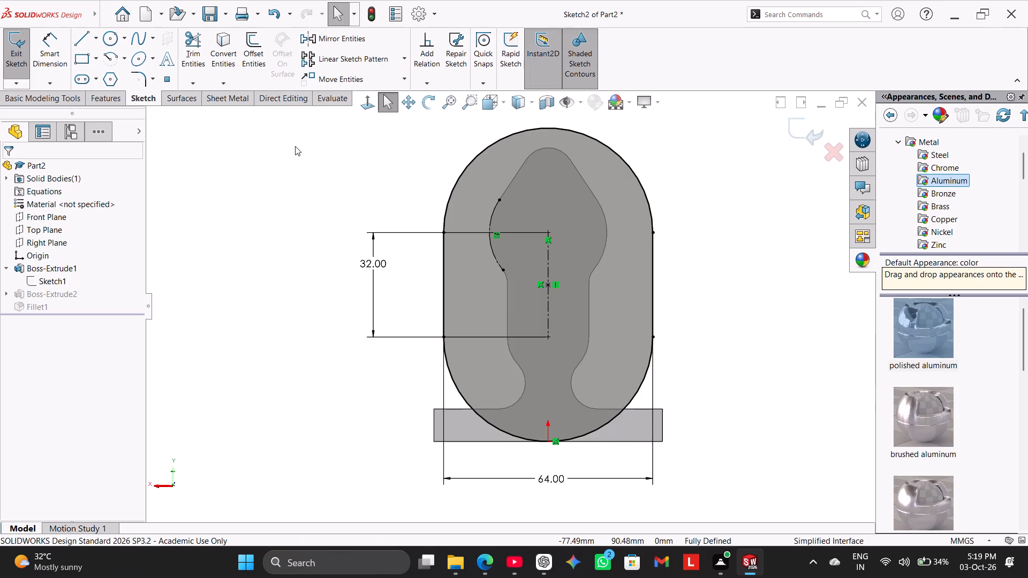
Convert the 8 mm radius arc edge at the top of the keyhole body into a sketch entity.
left_click(220, 42)
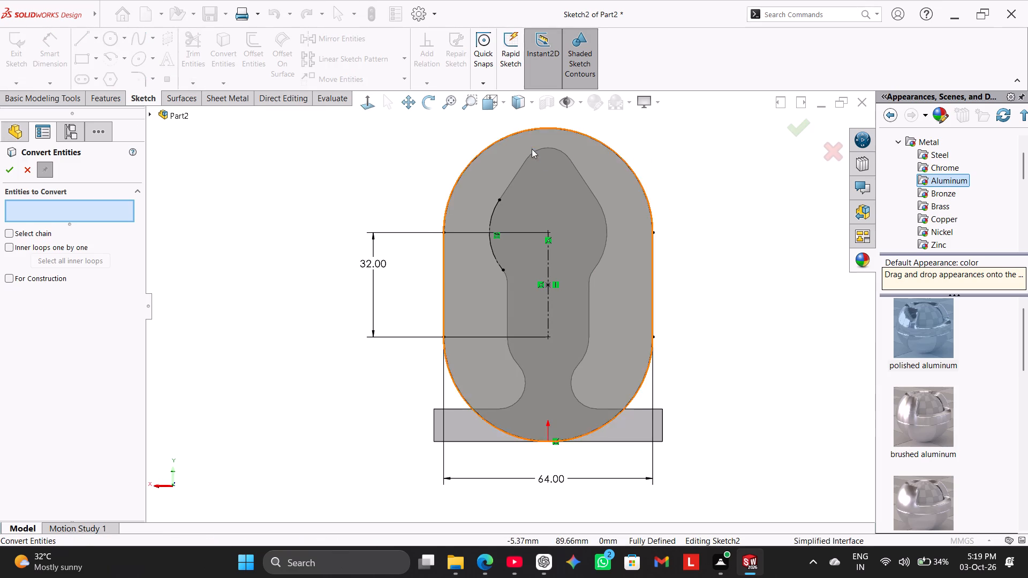
left_click(545, 147)
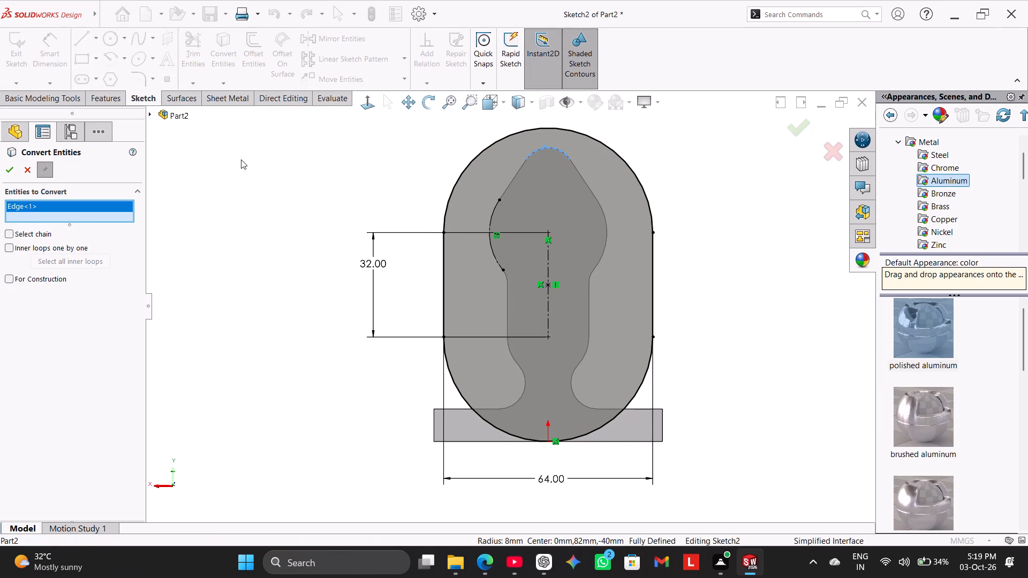
left_click(11, 168)
scroll(617, 112, "down", 2)
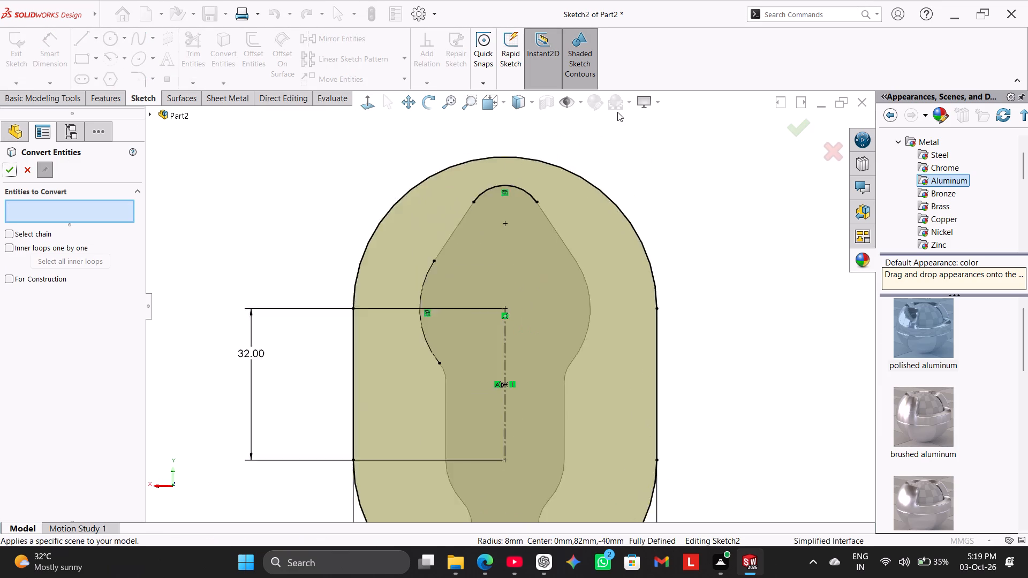
scroll(617, 112, "down", 1)
scroll(558, 162, "down", 1)
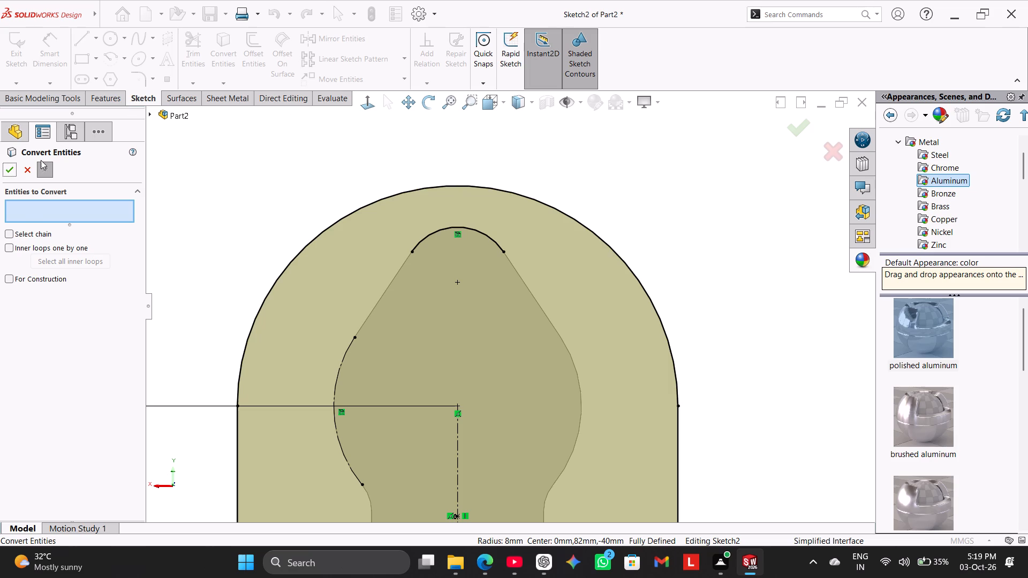
left_click(14, 170)
Sketch a circle of about 10.9 mm radius, centred above the converted top arc and passing through that arc's centre point.
left_click(109, 37)
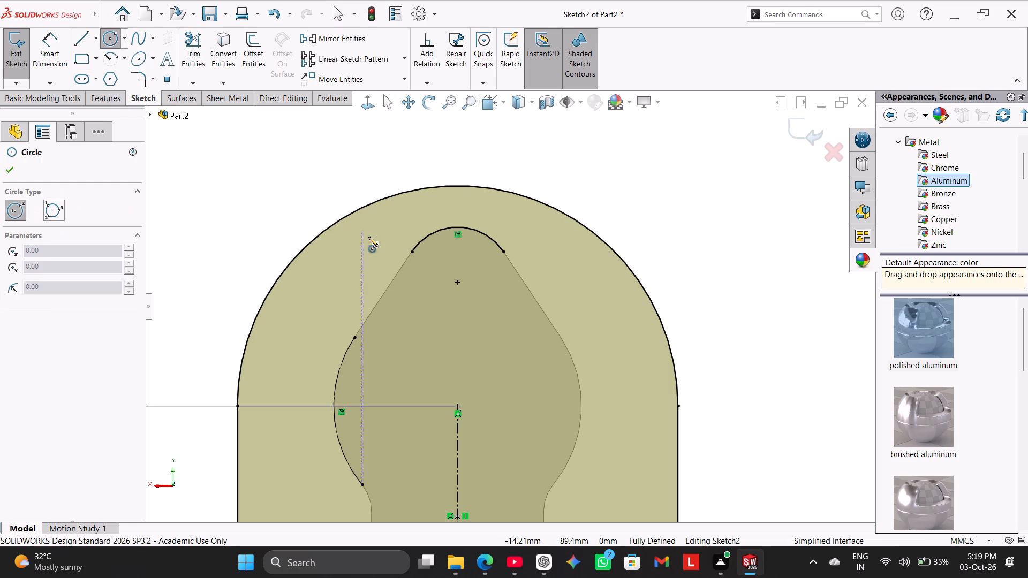
left_click(456, 207)
left_click(455, 281)
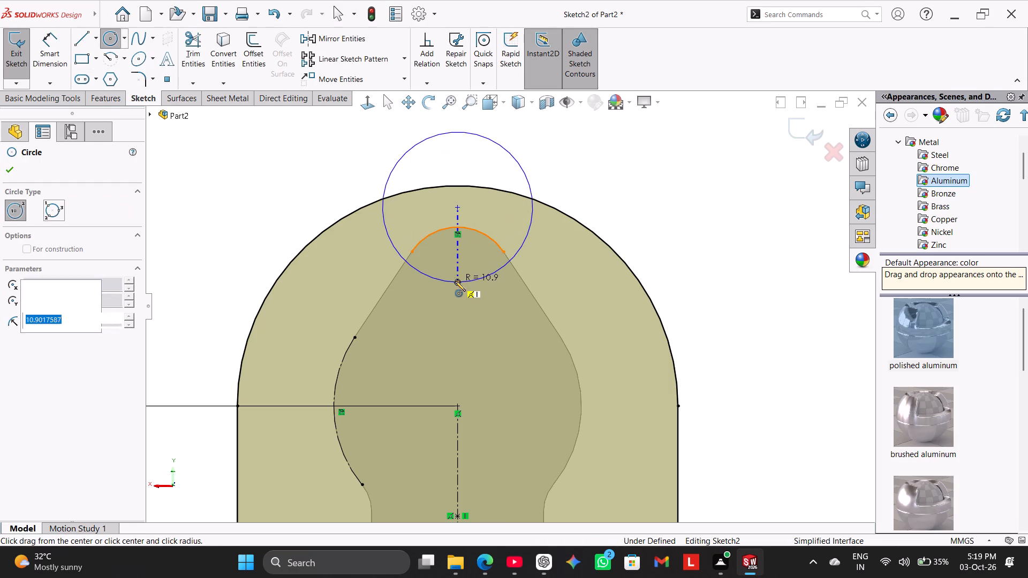
right_click(311, 206)
left_click(331, 208)
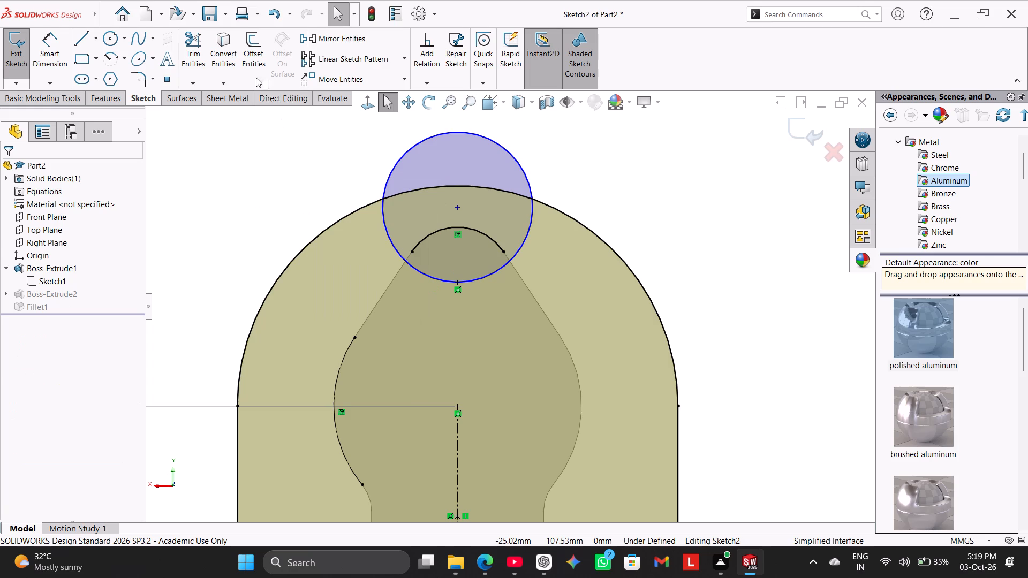
Dimension the new circle's diameter as 12 mm.
left_click(50, 51)
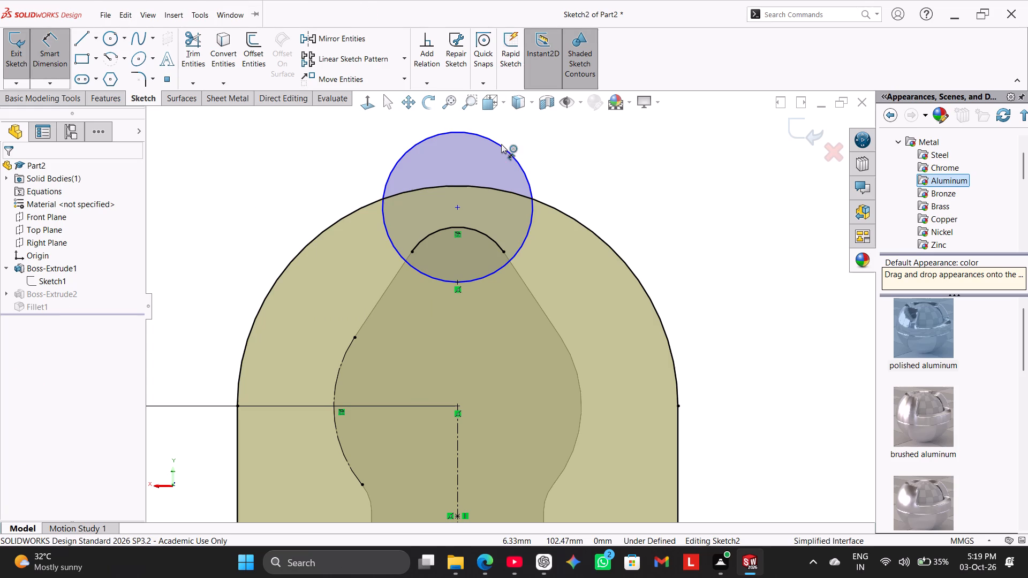
left_click(501, 144)
left_click(557, 130)
type("12")
key("Return")
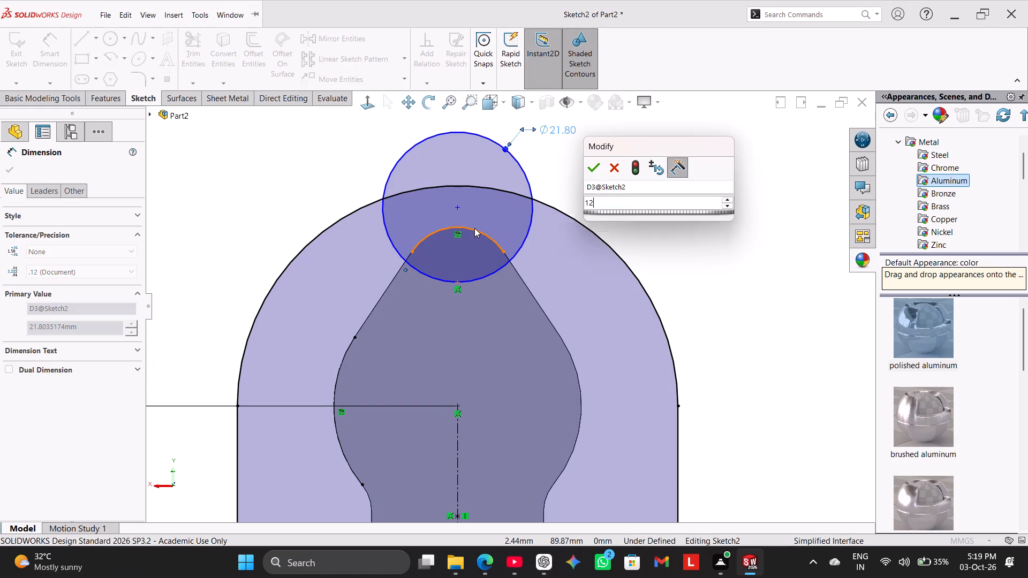
right_click(330, 159)
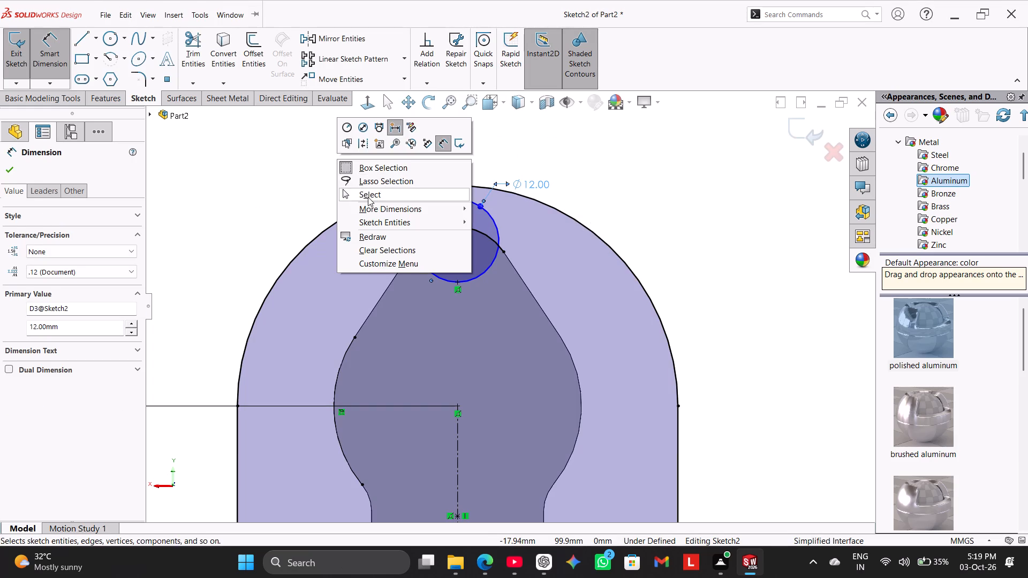
left_click(368, 197)
Draw a 26 mm vertical centerline from the slot's upper arc centre to the top of the converted arc.
left_click(95, 31)
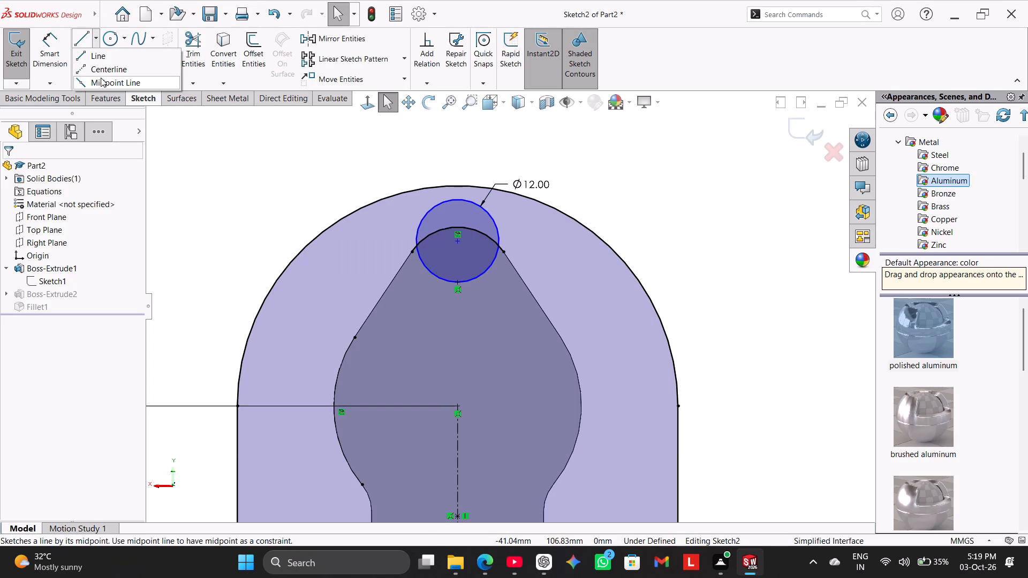
left_click(103, 67)
scroll(473, 368, "up", 2)
left_click(475, 374)
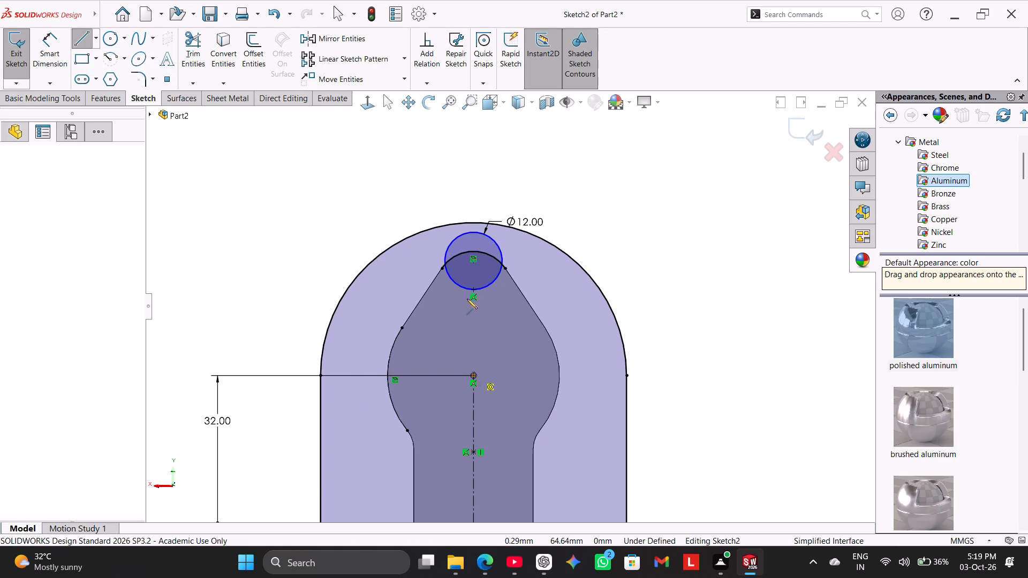
left_click(475, 250)
right_click(422, 215)
left_click(453, 227)
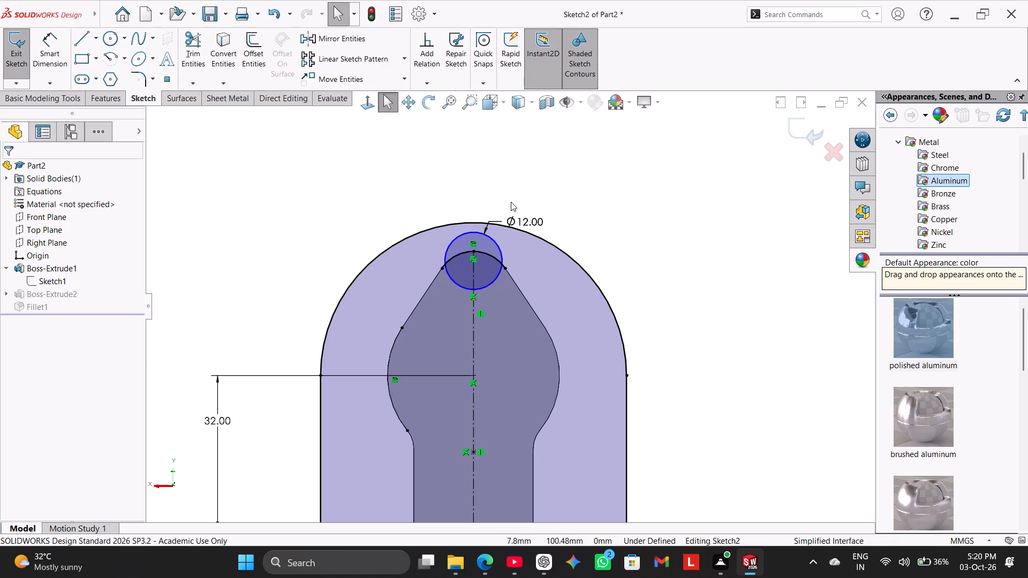
Make the 12 mm circle's centre coincident with the vertical centerline.
scroll(487, 273, "down", 2)
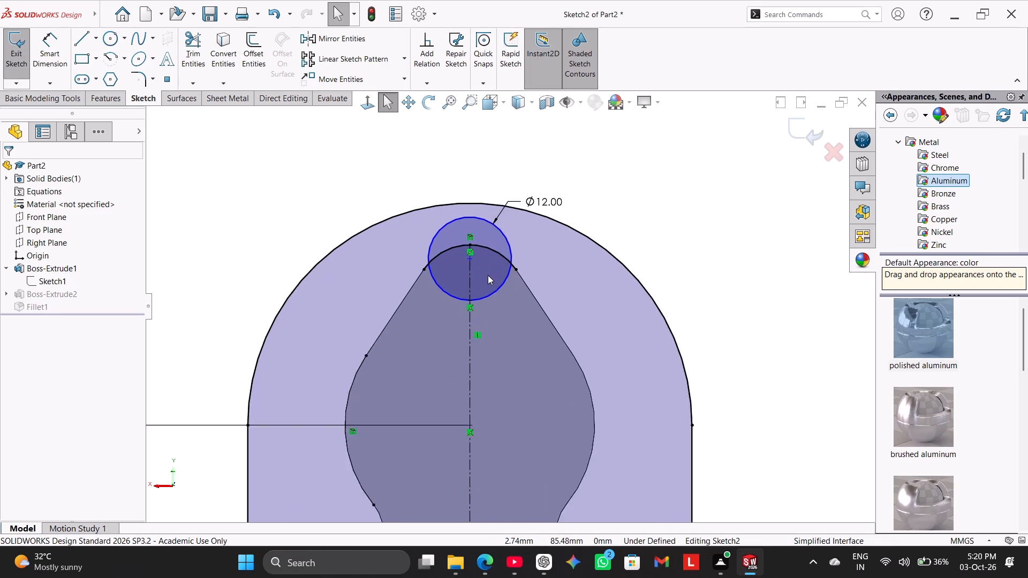
scroll(488, 275, "down", 4)
left_click(457, 252, "ctrl")
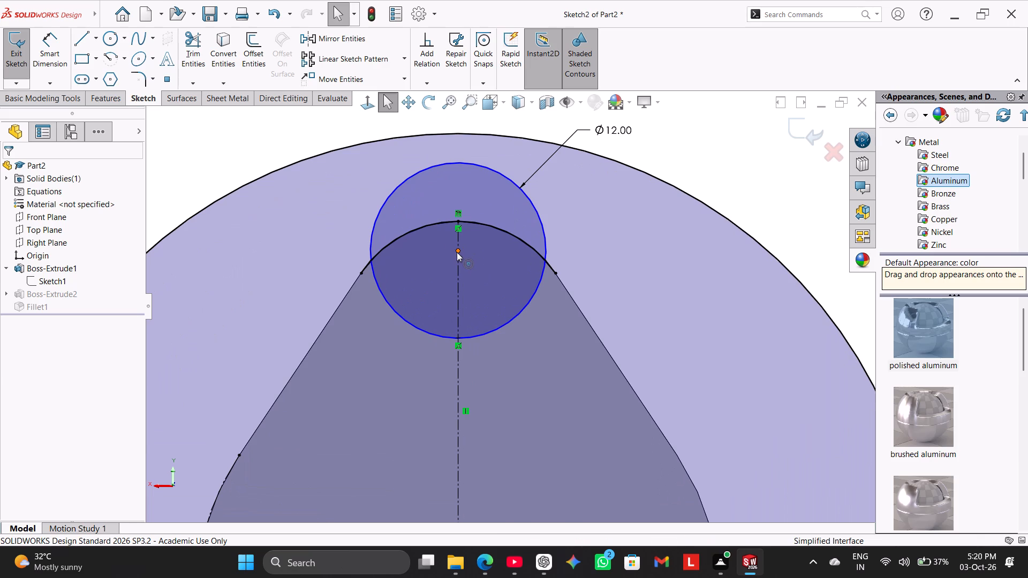
left_click(458, 262, "ctrl")
left_click(513, 213)
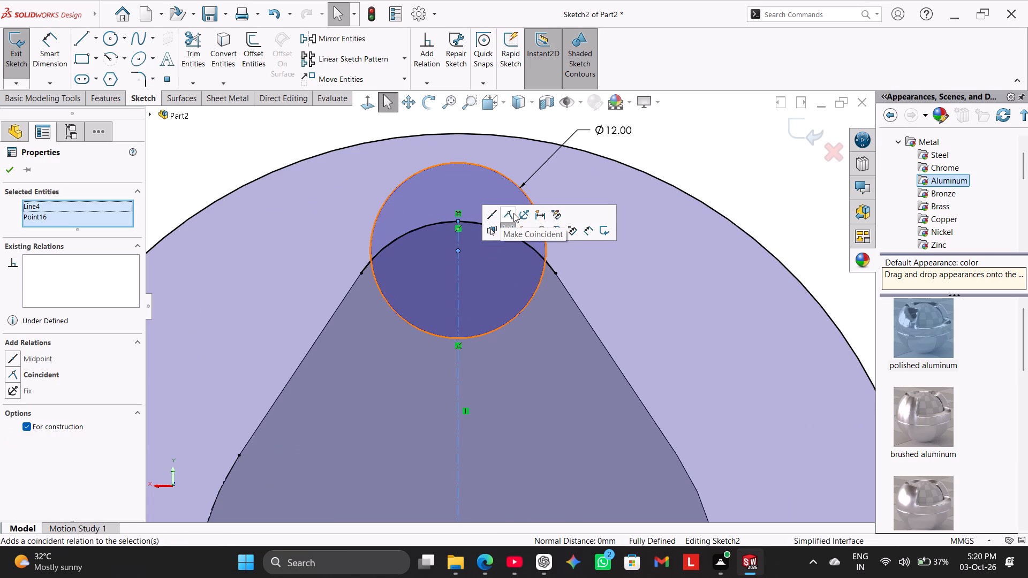
scroll(473, 245, "up", 4)
left_click(324, 197)
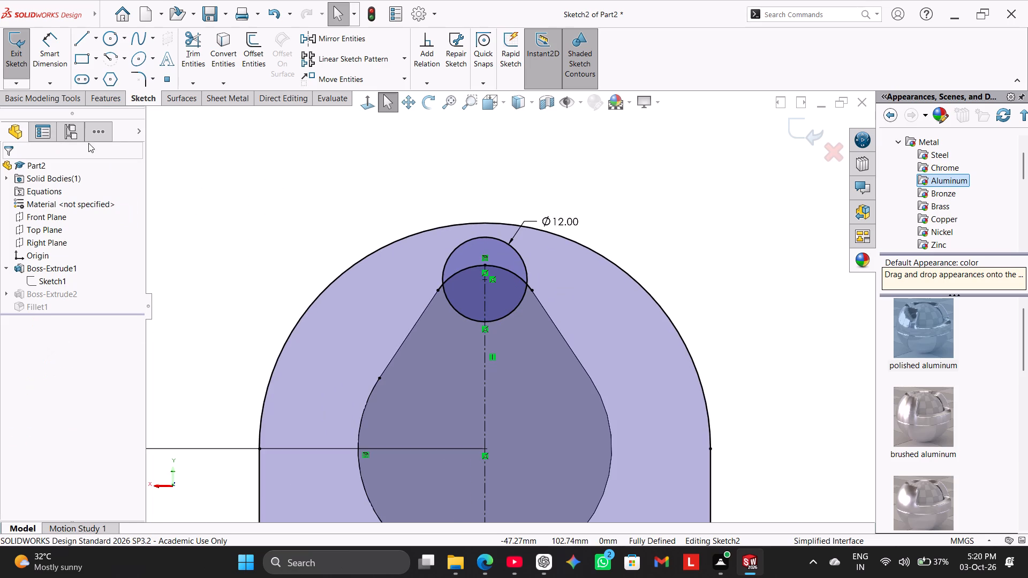
Trim both ends of the converted top arc that extend outside the 12 mm circle, accepting the deletion of its midpoint relation.
left_click(182, 53)
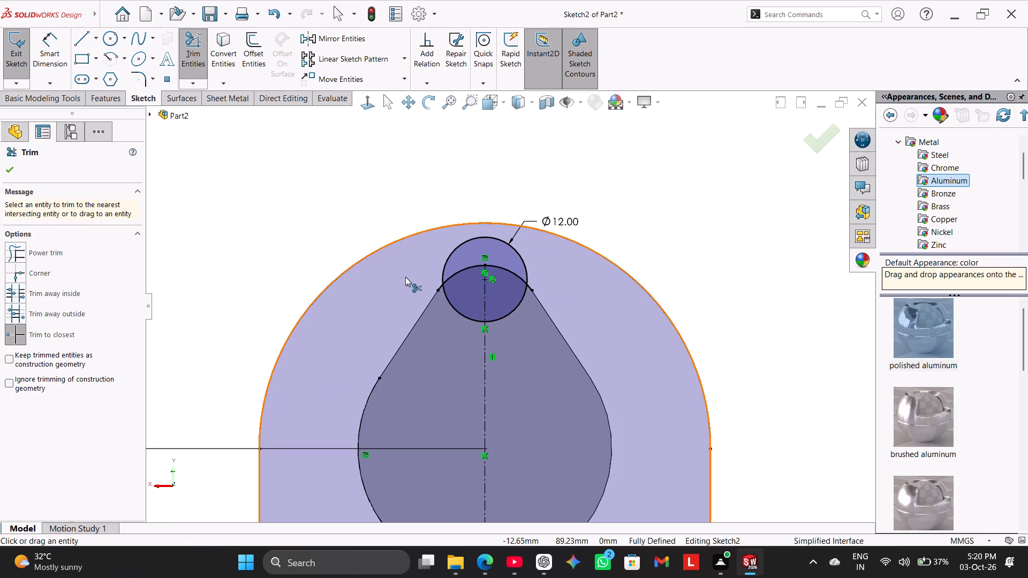
left_click(437, 288)
left_click(537, 294)
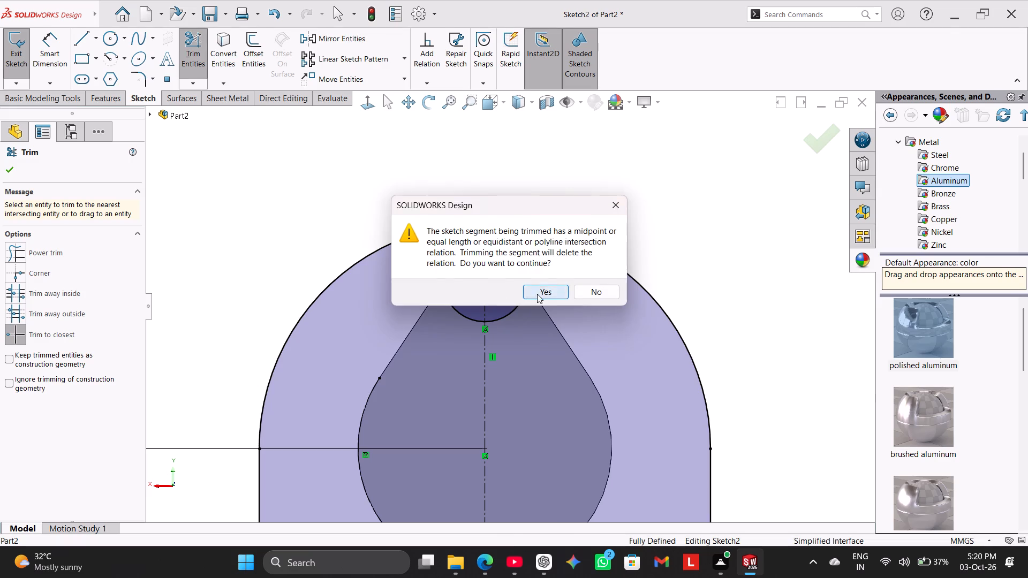
left_click(527, 289)
right_click(309, 209)
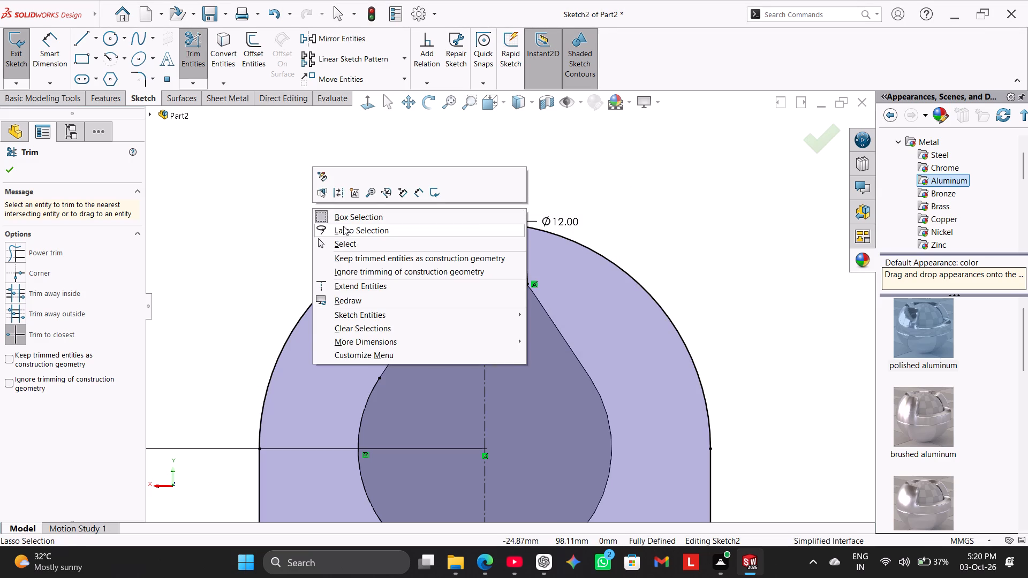
left_click(347, 229)
right_click(296, 208)
left_click(333, 244)
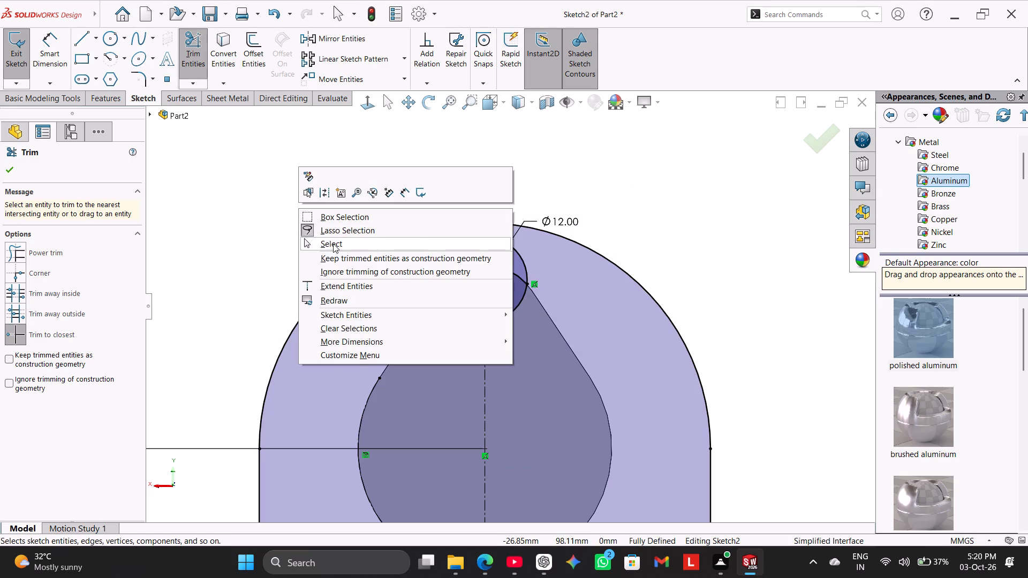
right_click(241, 196)
left_click(273, 222)
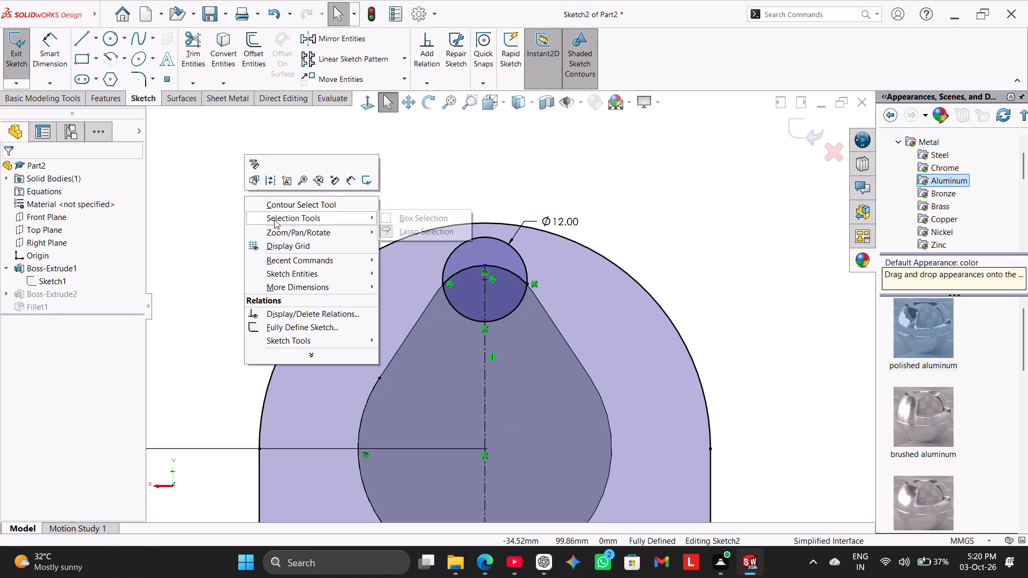
left_click(361, 219)
left_click(390, 218)
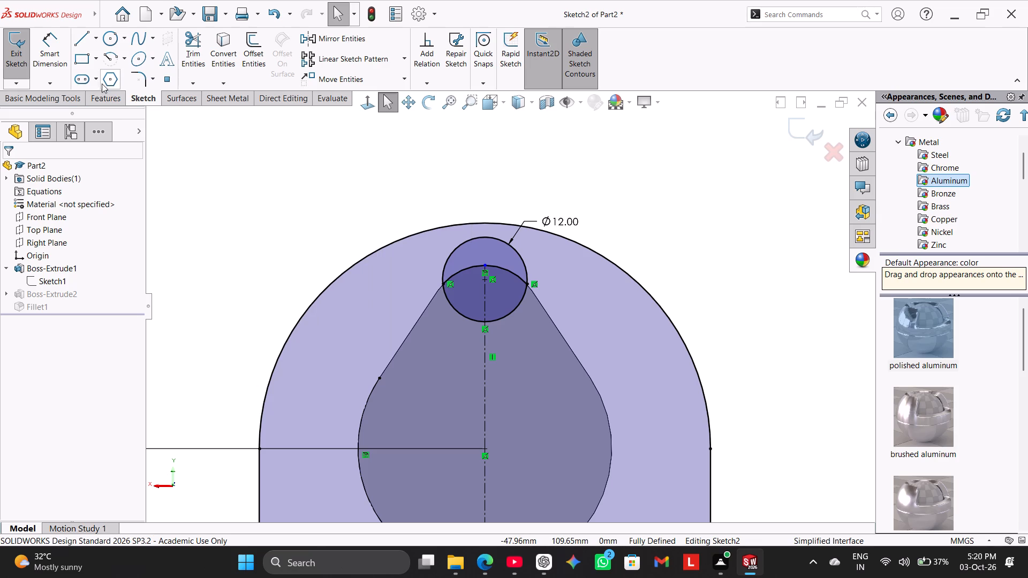
Sketch a tangent line about 6.7 mm long from the 12 mm circle's left side down to the keyhole's sloping flank.
left_click(76, 29)
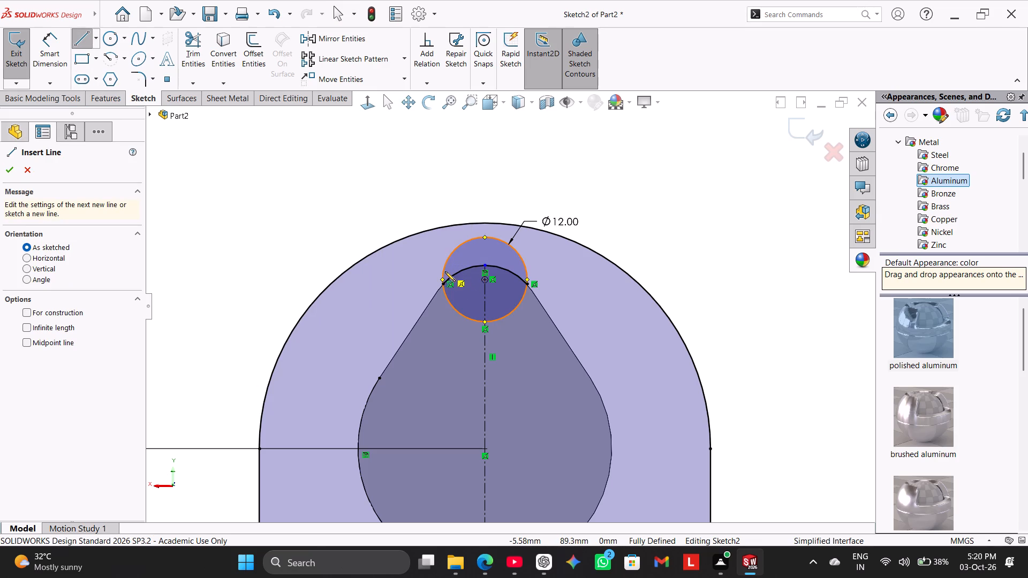
left_click(445, 271)
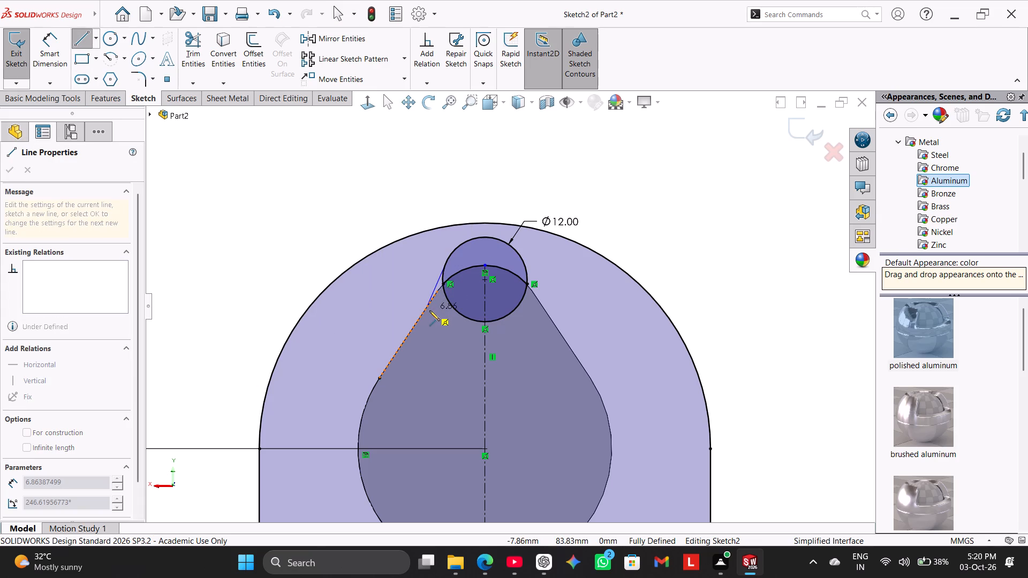
left_click(429, 310)
right_click(341, 225)
left_click(354, 230)
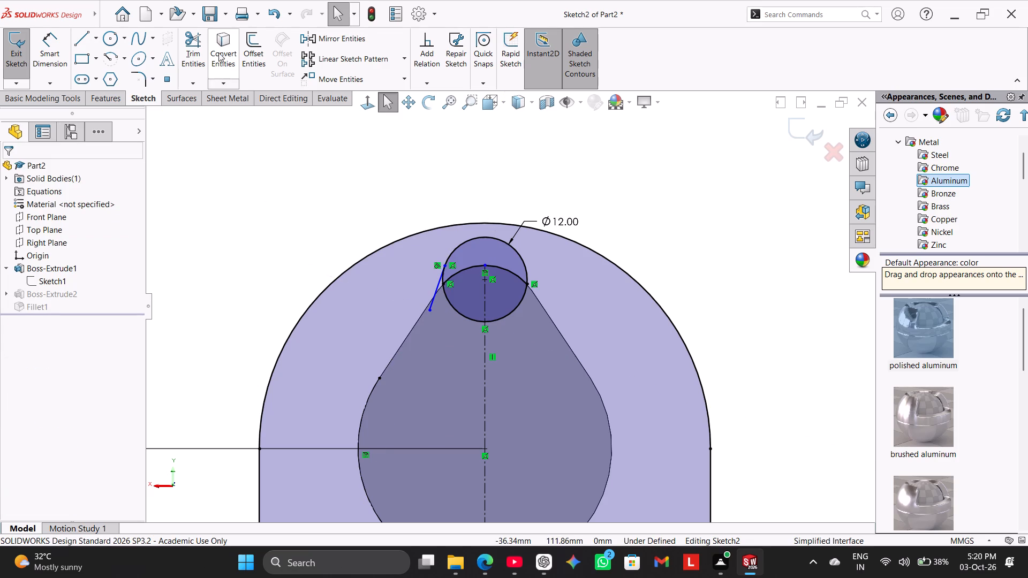
Dimension the angle between the short tangent line and the vertical centerline as 15°.
left_click(59, 62)
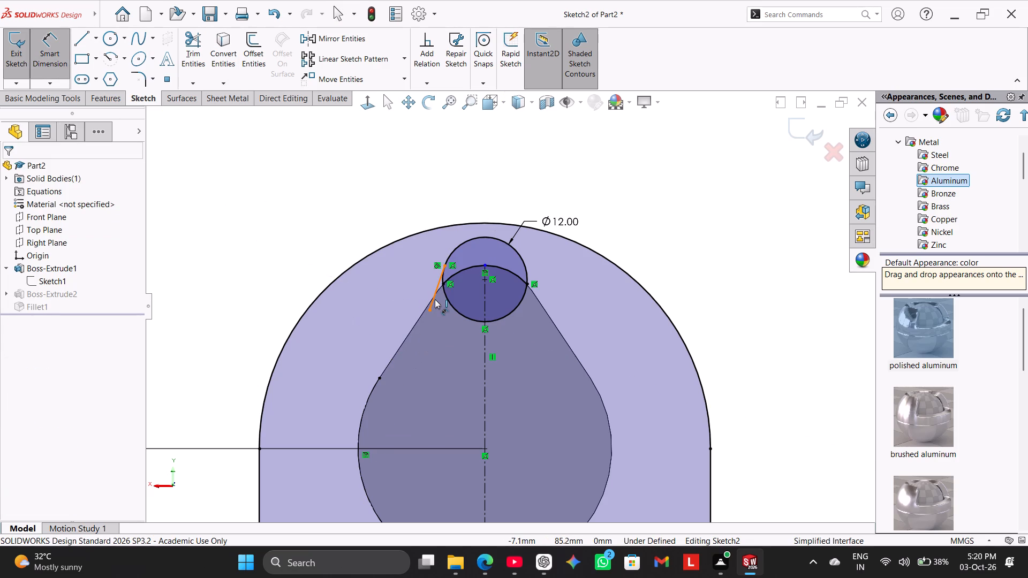
left_click(434, 300)
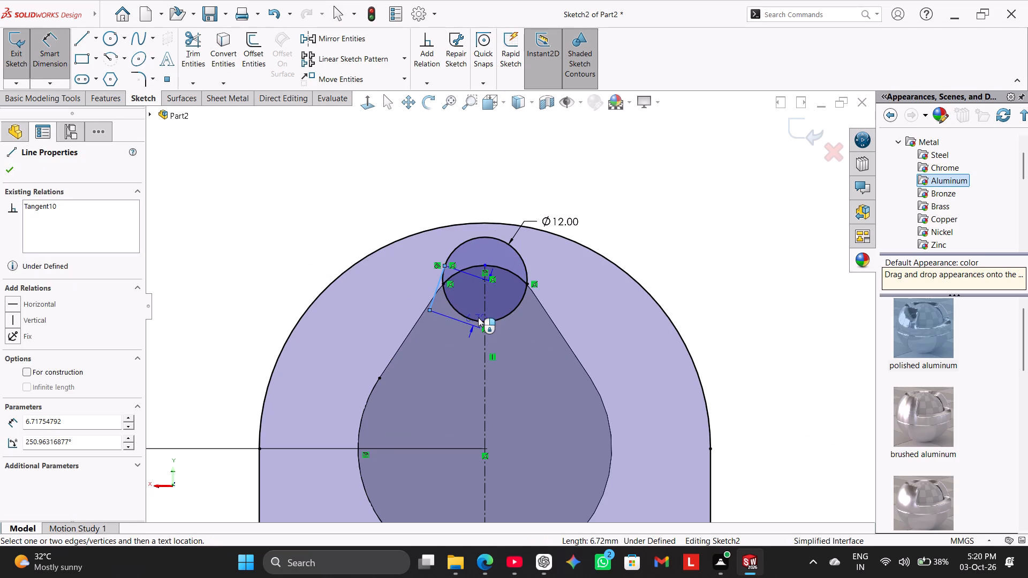
left_click(485, 318)
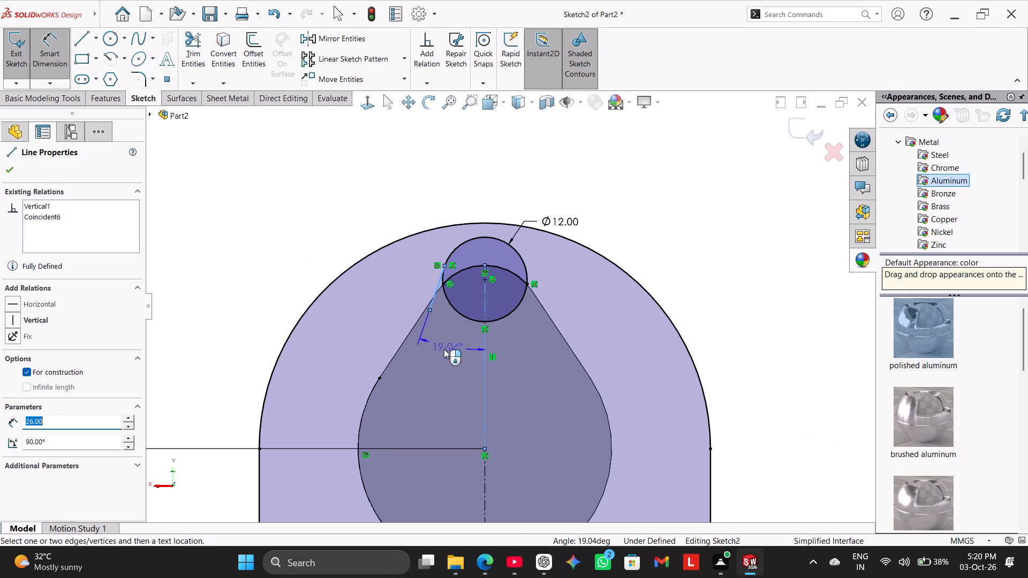
left_click(448, 346)
type("15")
key("Return")
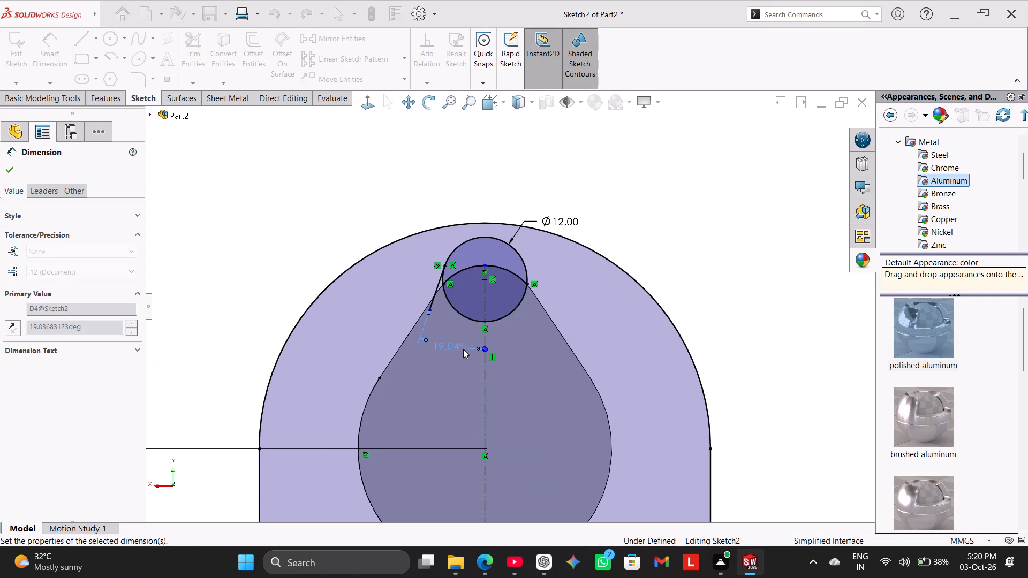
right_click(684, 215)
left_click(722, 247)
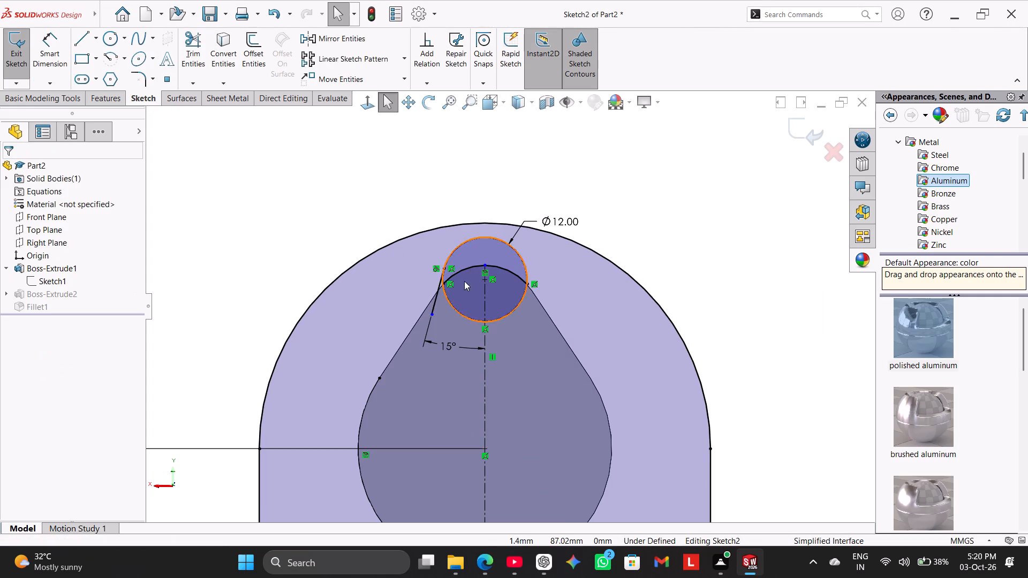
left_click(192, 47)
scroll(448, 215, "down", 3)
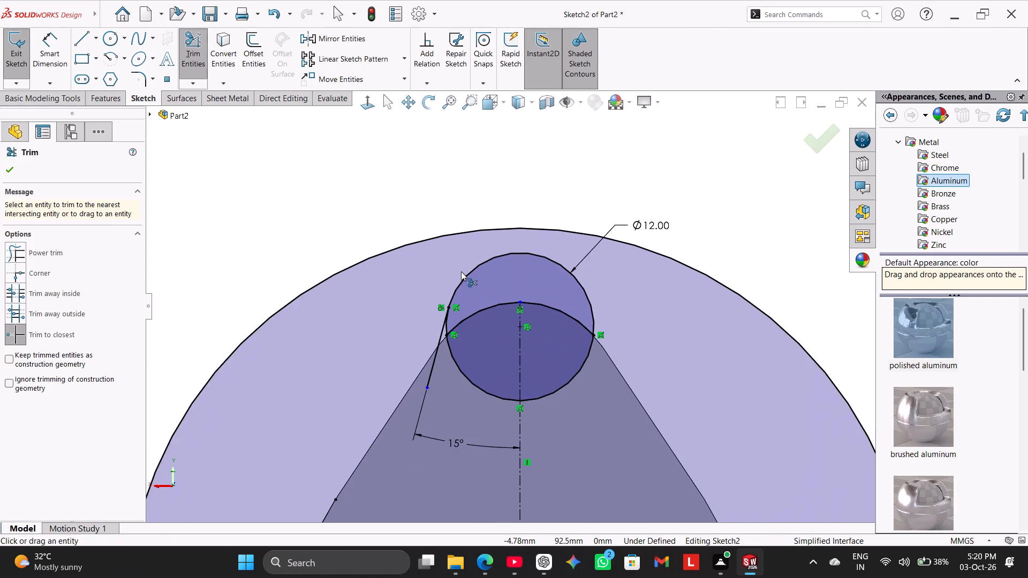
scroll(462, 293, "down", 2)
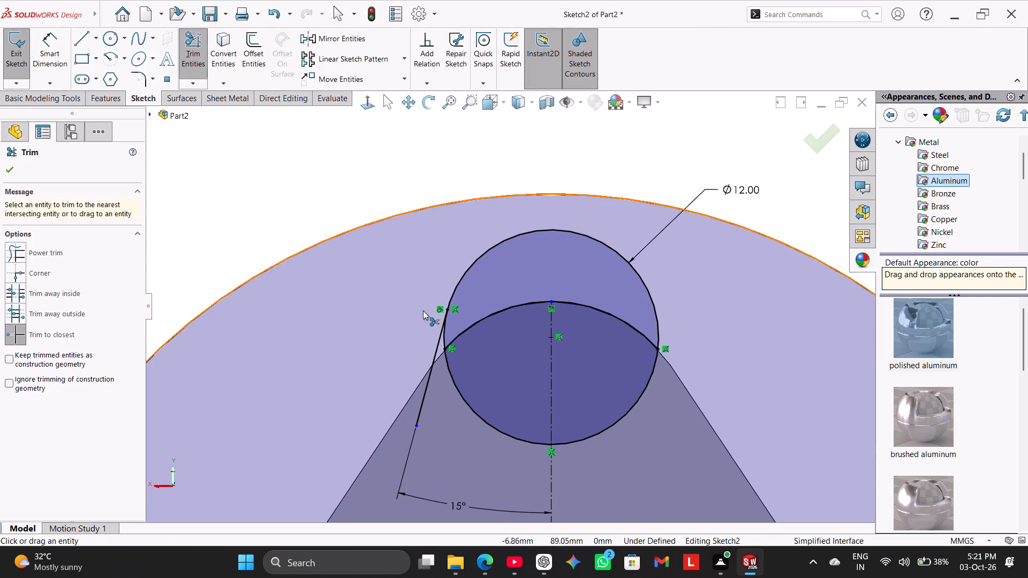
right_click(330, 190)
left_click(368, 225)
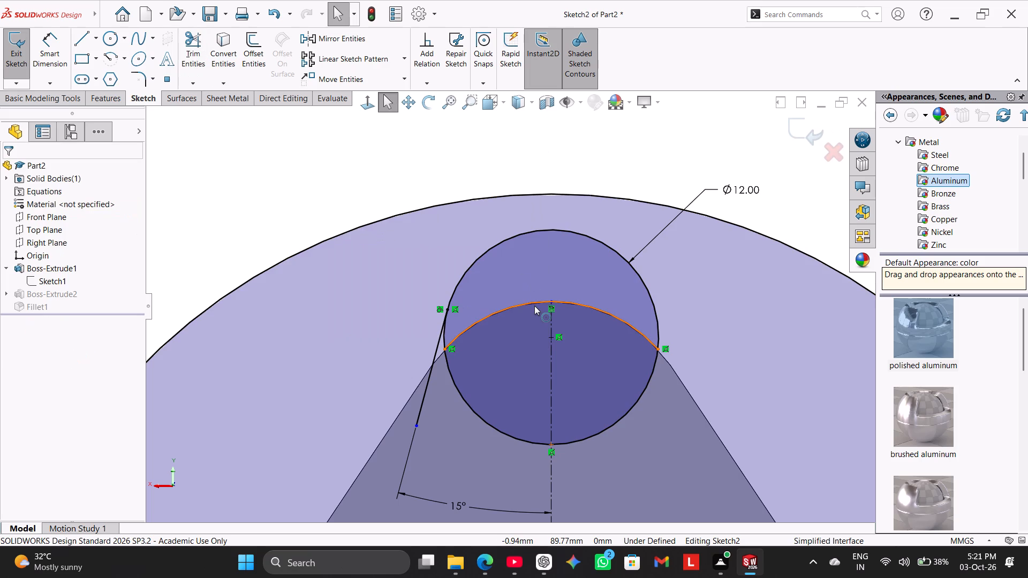
Delete the trimmed top arc that remains inside the 12 mm circle.
right_click(534, 306)
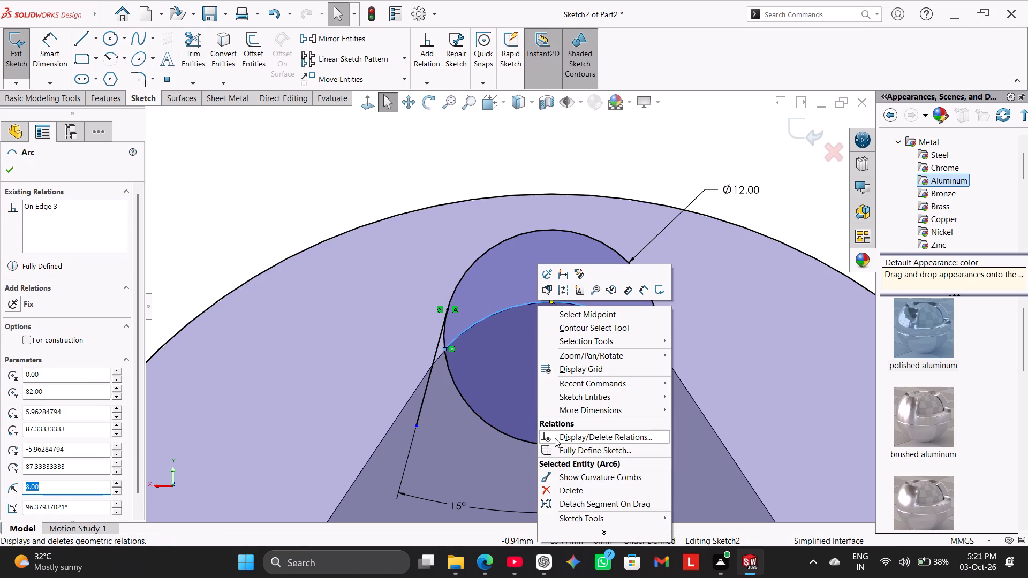
left_click(580, 487)
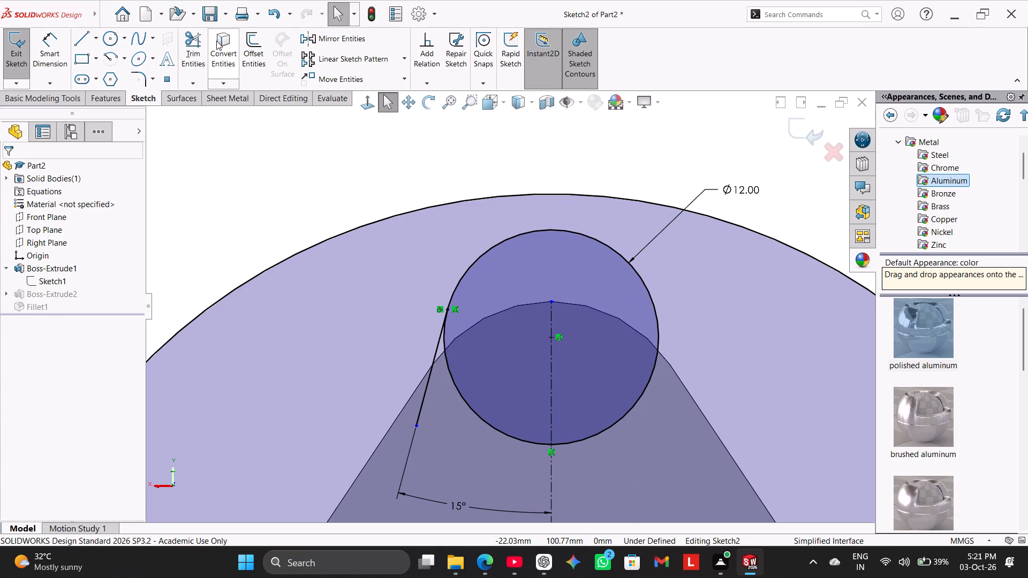
Convert the keyhole's full rounded top edge into a sketch arc with Convert Entities.
left_click(220, 40)
left_click(524, 303)
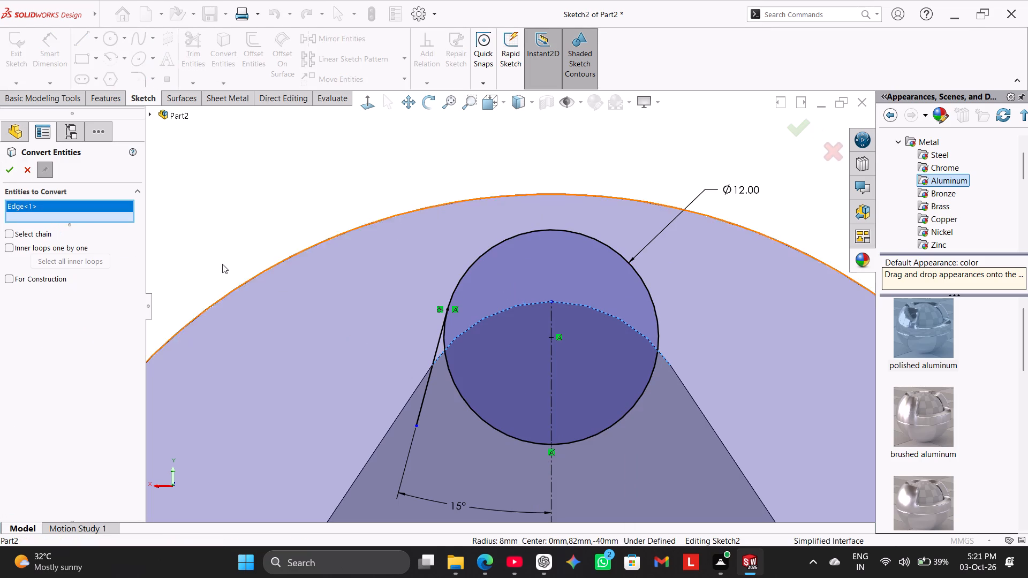
left_click(15, 172)
left_click(249, 166)
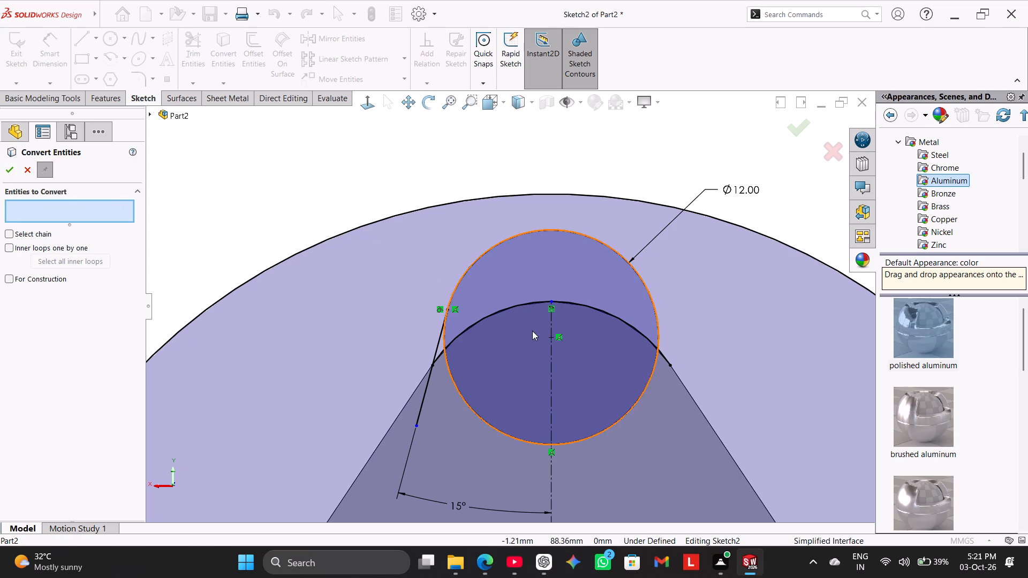
left_click(551, 302, "ctrl")
left_click(543, 302, "ctrl")
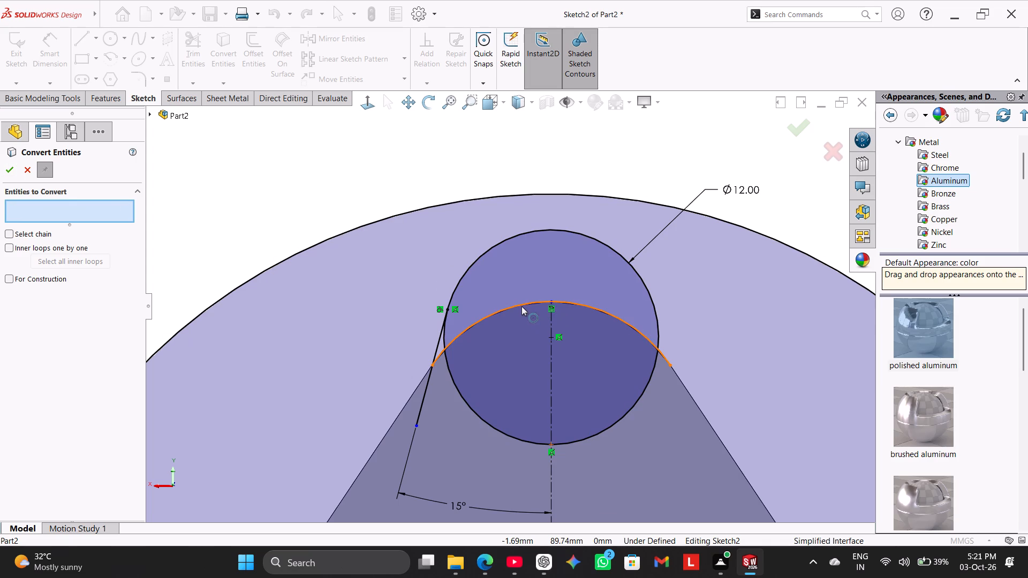
left_click(329, 176)
left_click_drag(551, 301, 552, 307)
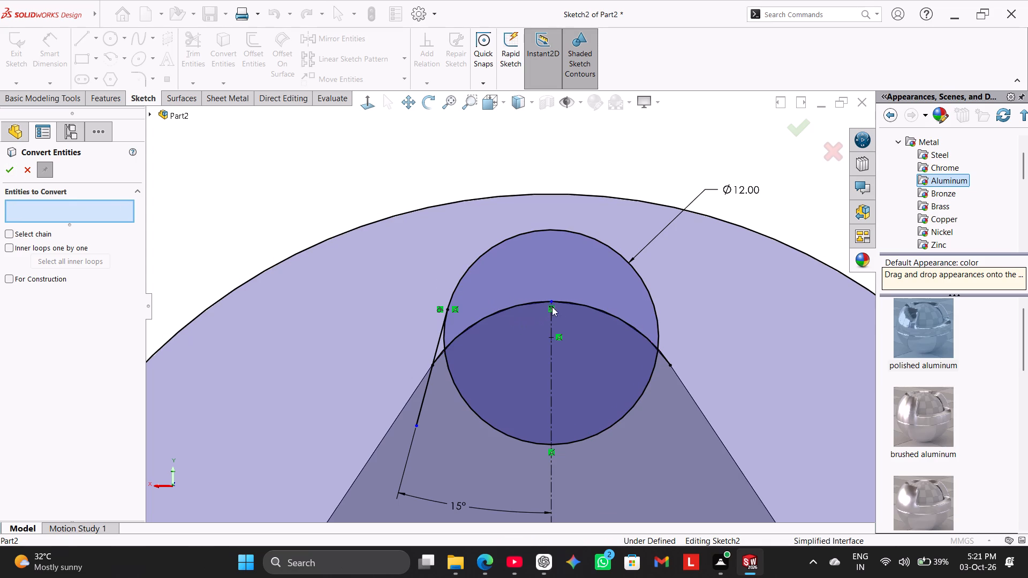
left_click_drag(552, 307, 554, 326)
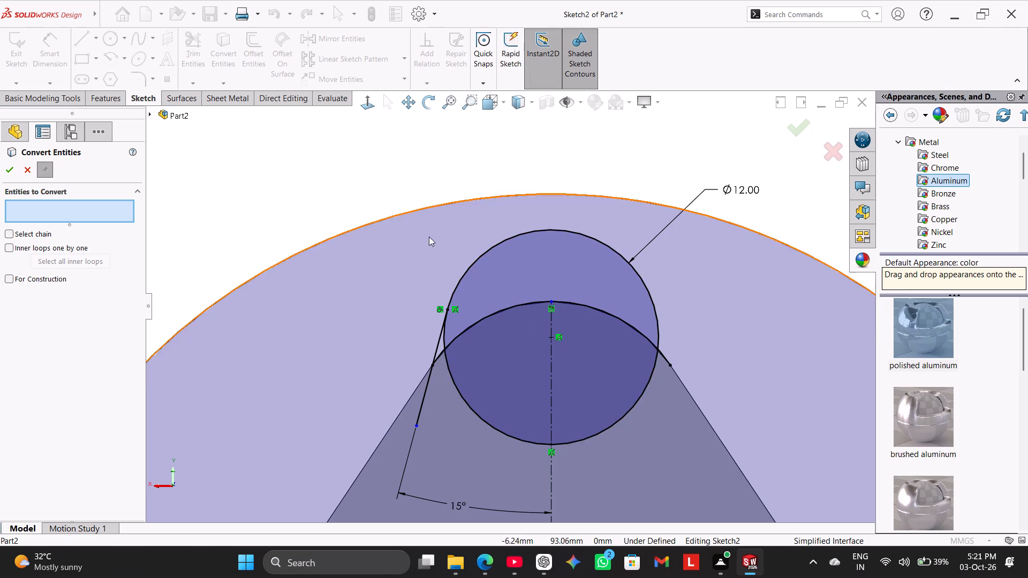
left_click(353, 177)
scroll(502, 327, "up", 1)
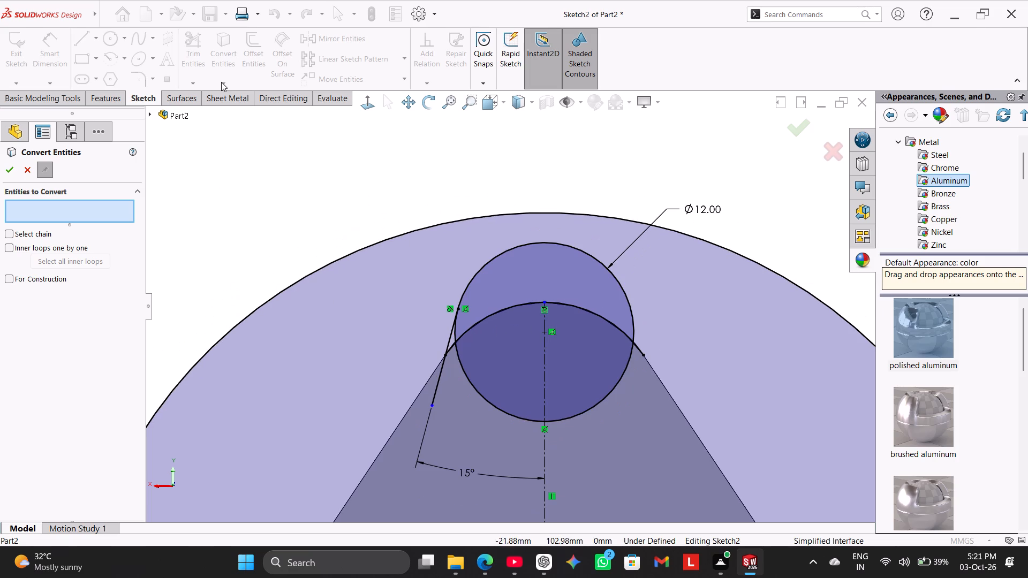
left_click(12, 165)
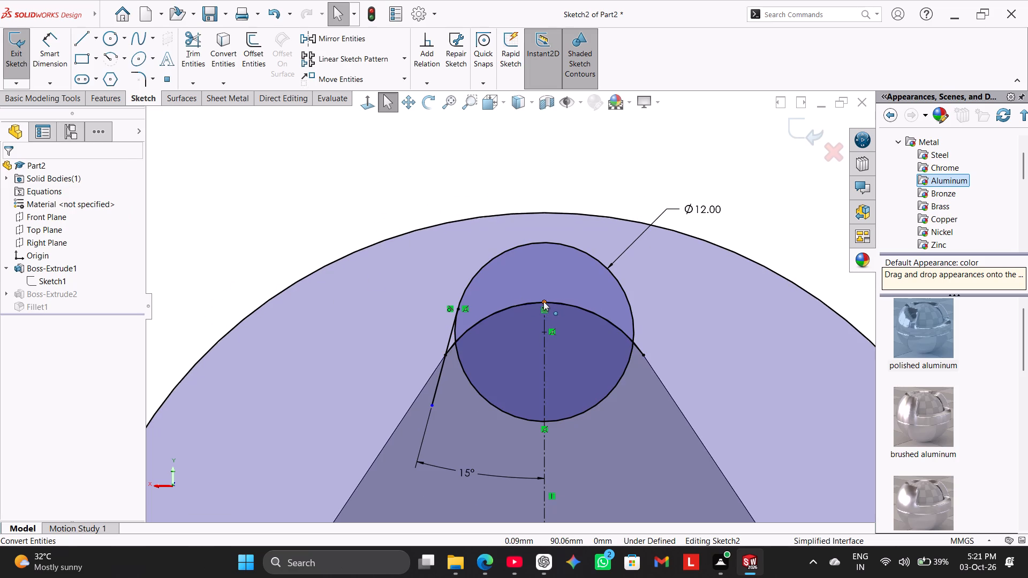
Attach the vertical centerline's upper endpoint to the newly converted top arc.
left_click_drag(543, 301, 552, 301)
left_click(365, 218)
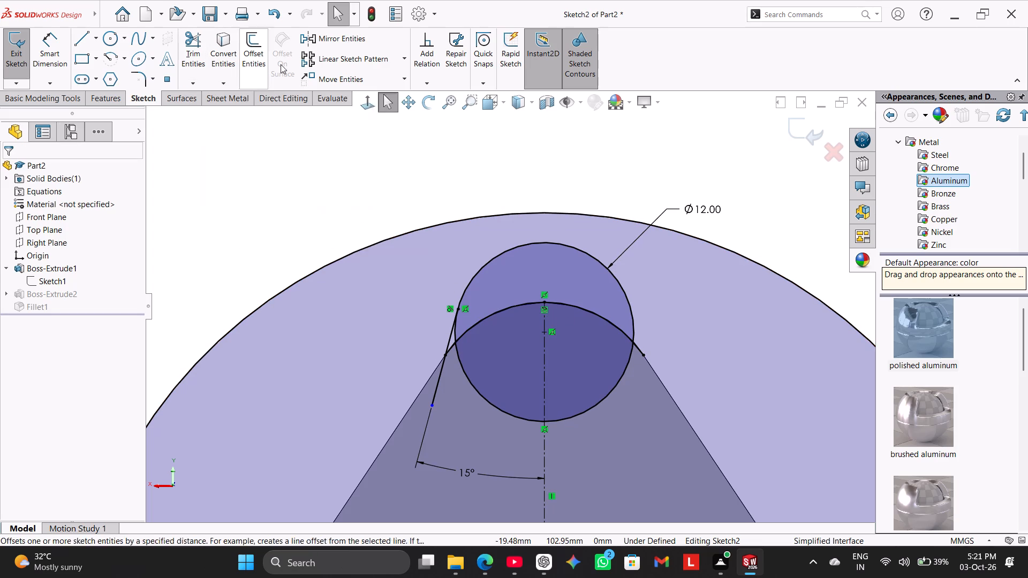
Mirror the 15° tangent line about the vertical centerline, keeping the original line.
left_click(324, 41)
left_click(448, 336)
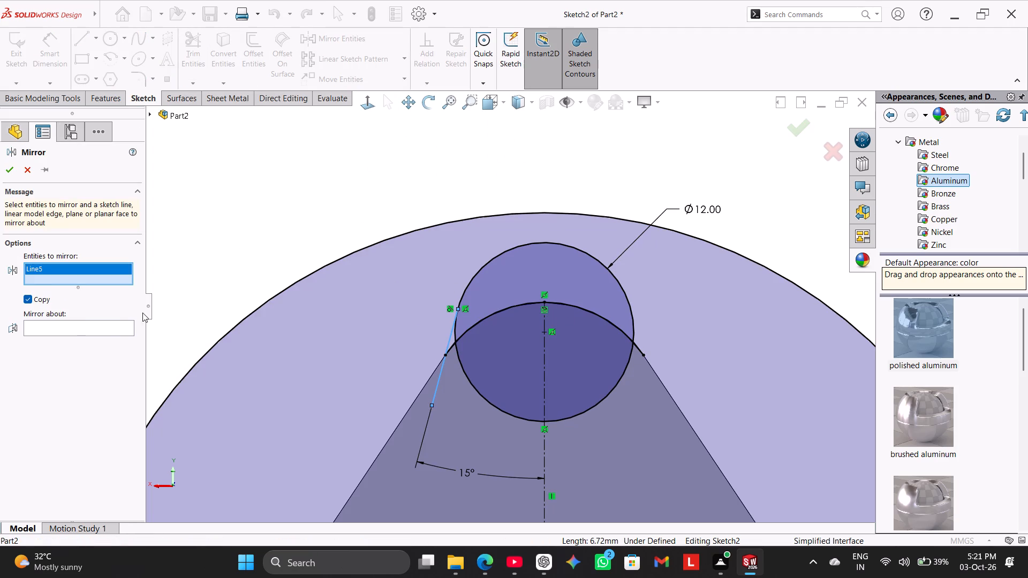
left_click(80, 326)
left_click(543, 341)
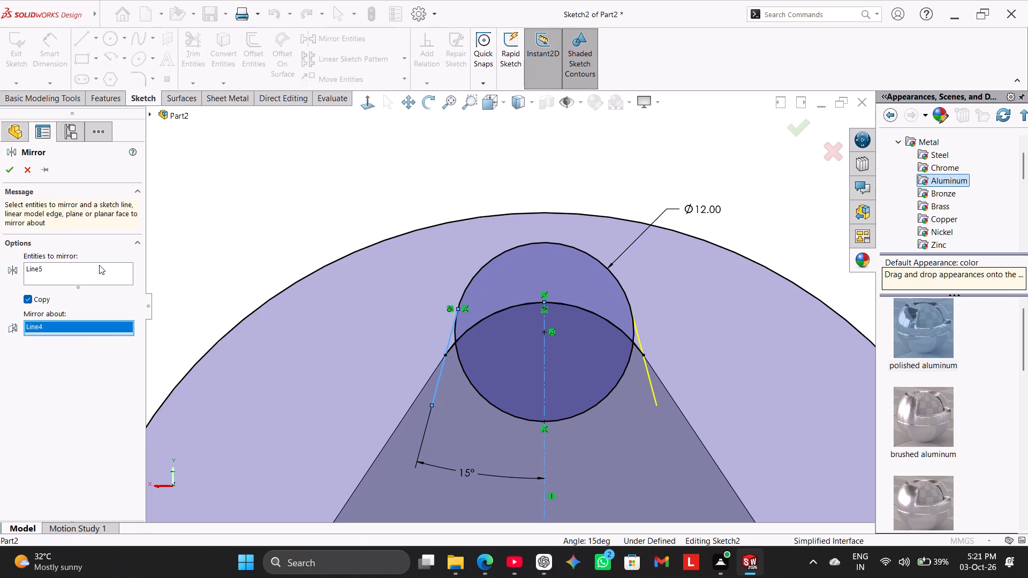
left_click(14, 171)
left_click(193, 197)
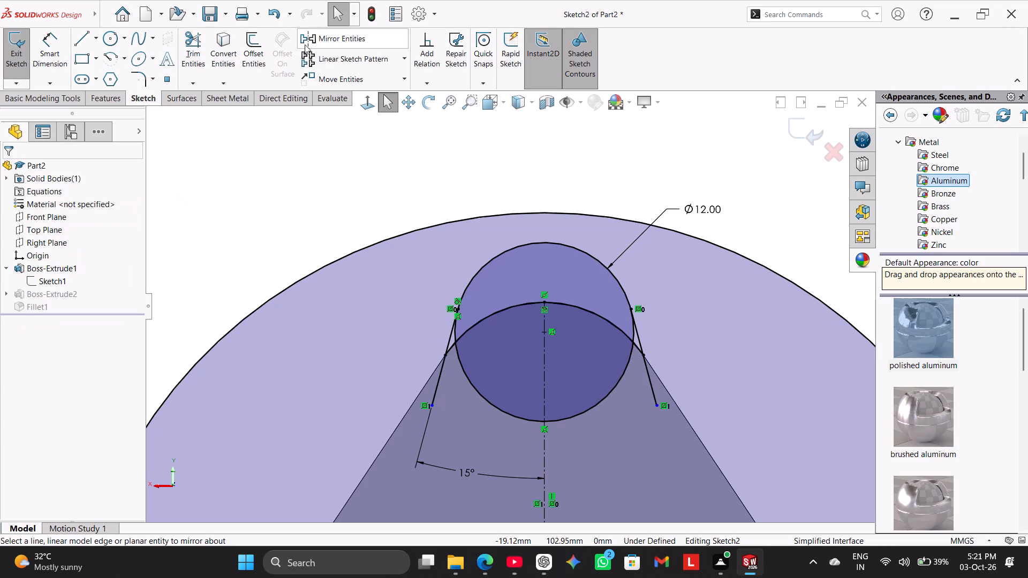
Trim the lower ends of both tangent lines where they extend below the converted top arc.
left_click(203, 52)
left_click(442, 379)
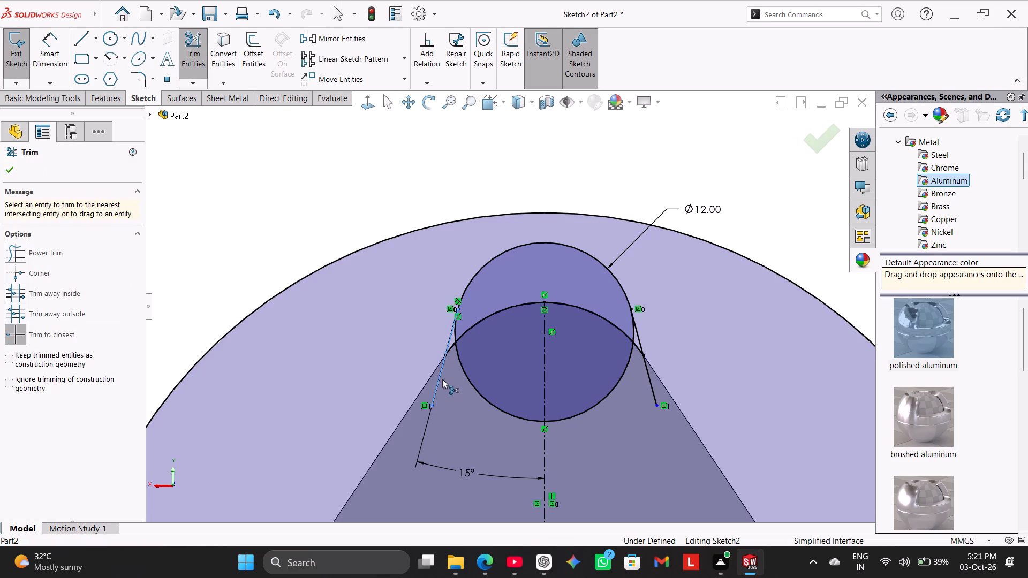
left_click(652, 391)
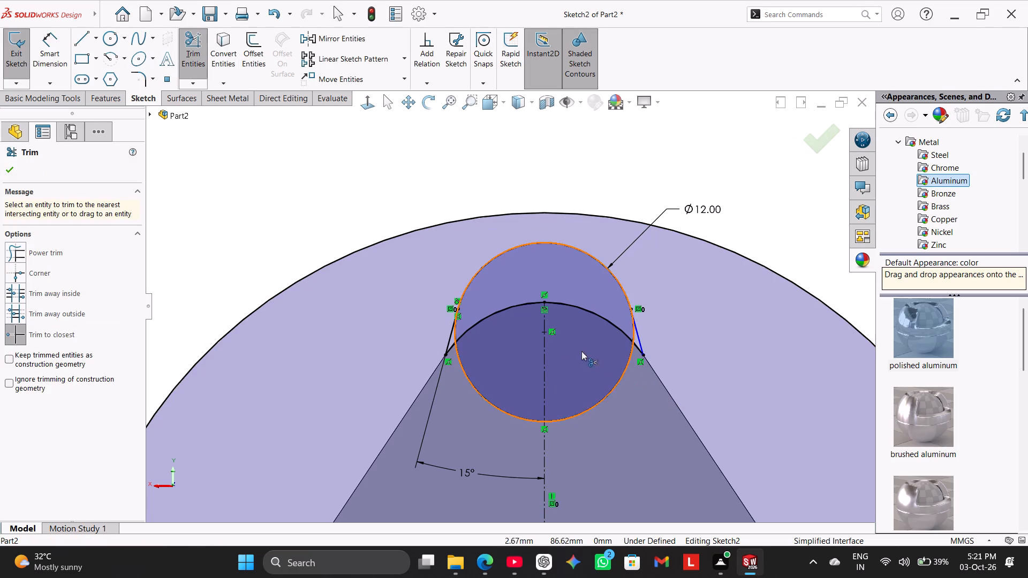
right_click(298, 217)
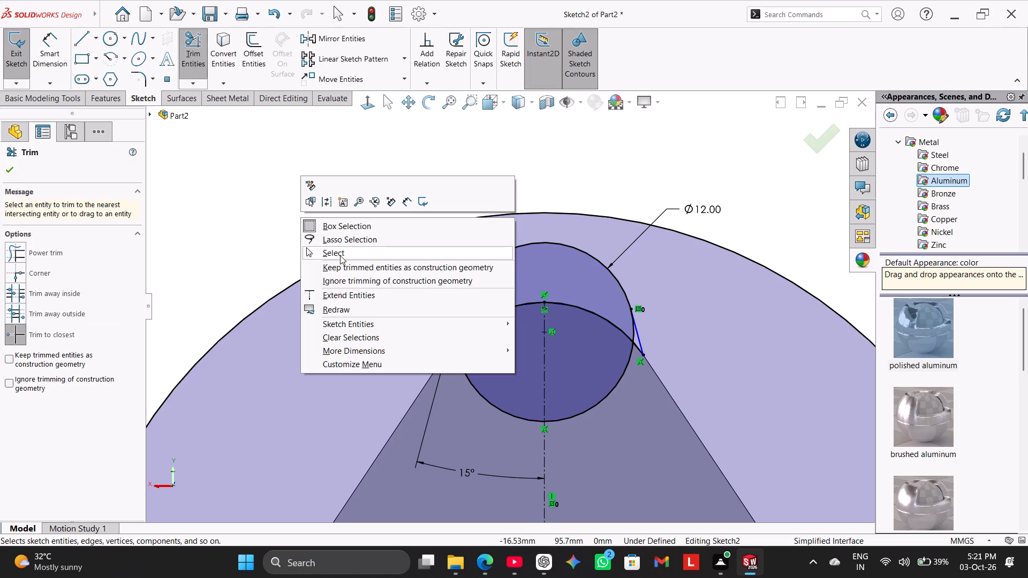
left_click(340, 255)
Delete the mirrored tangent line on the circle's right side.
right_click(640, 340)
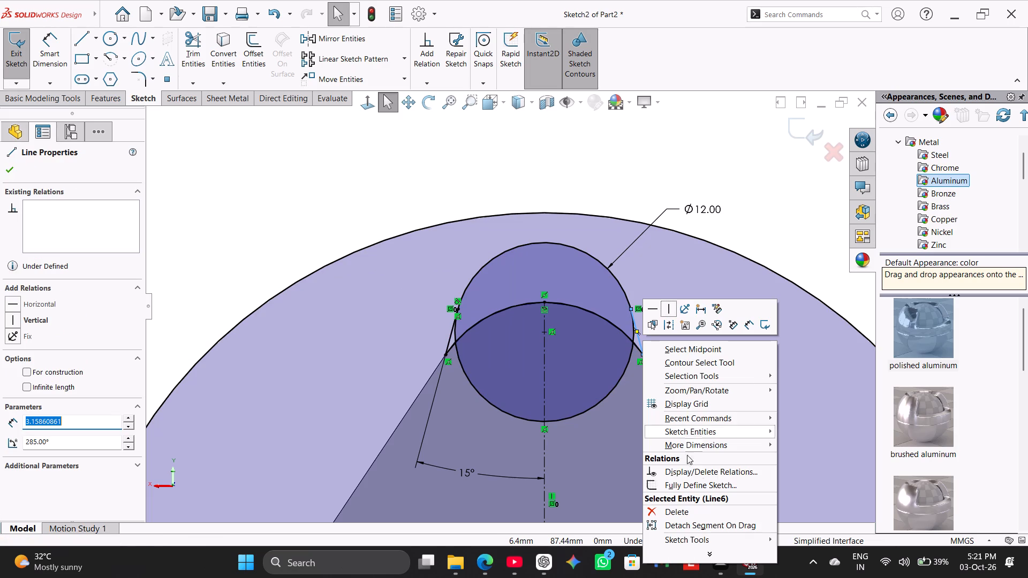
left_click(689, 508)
Mirror the trimmed 15° tangent line about the vertical centerline, keeping the original line.
left_click(365, 35)
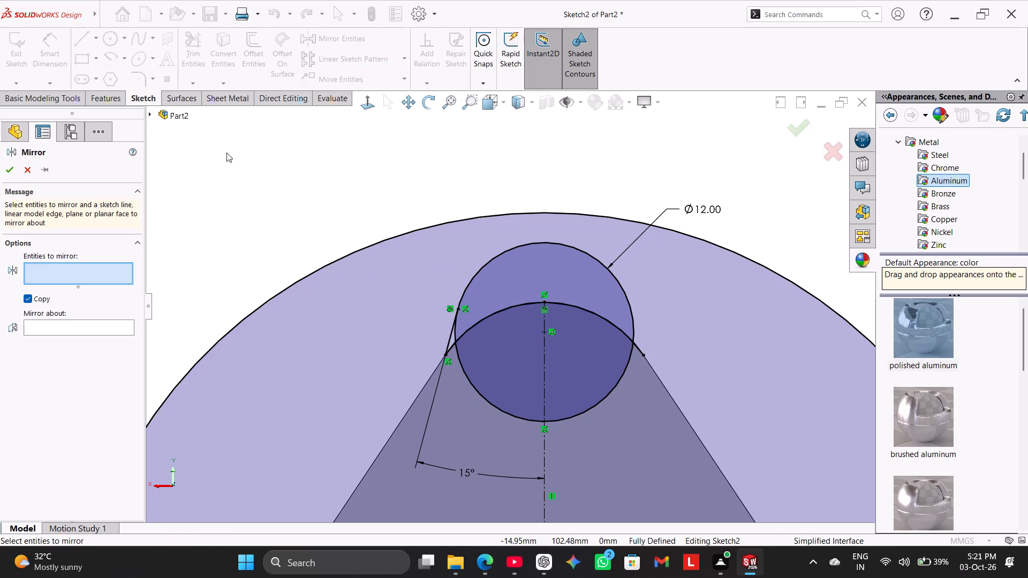
left_click(449, 336)
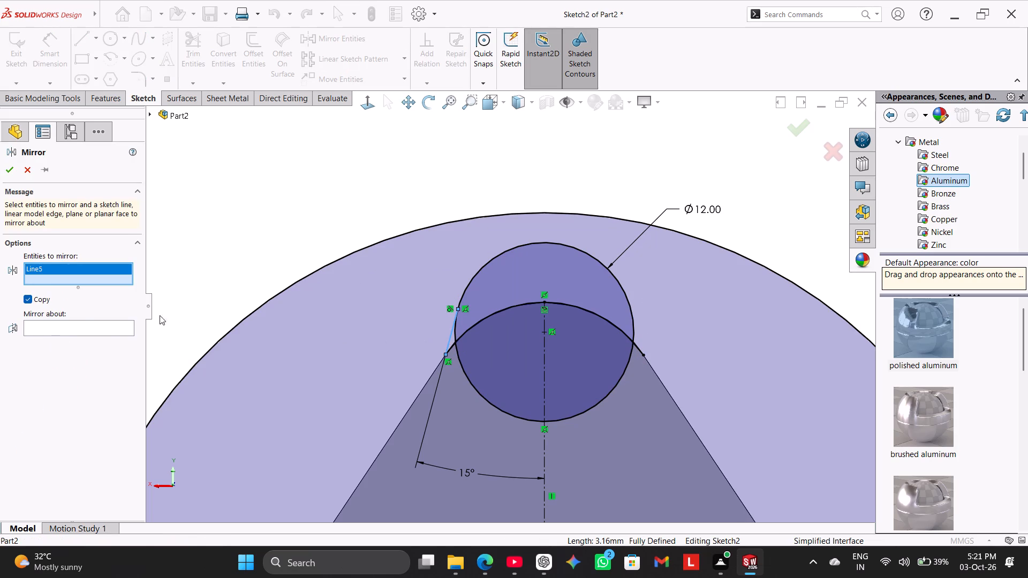
left_click(112, 322)
left_click(545, 369)
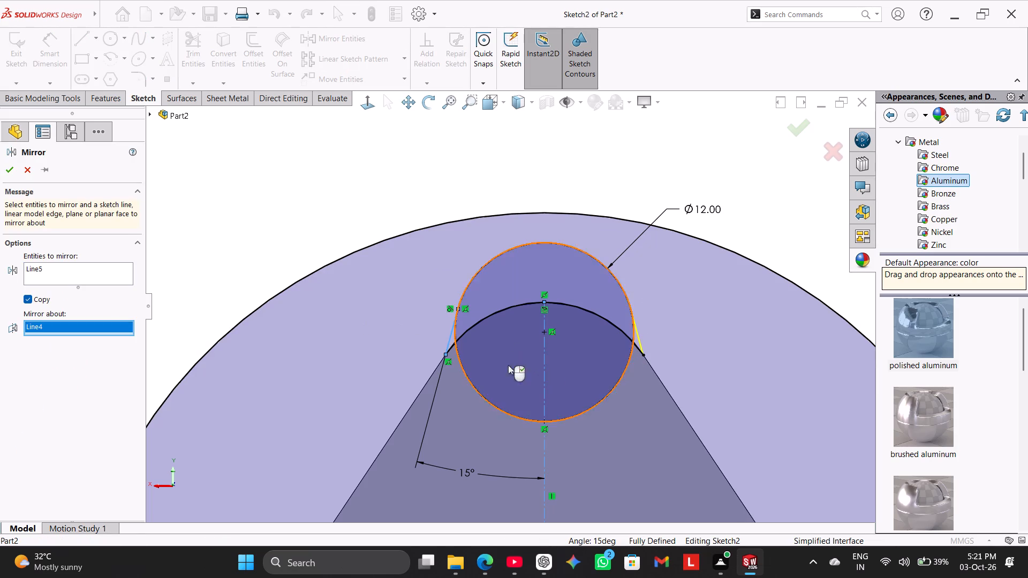
left_click(11, 175)
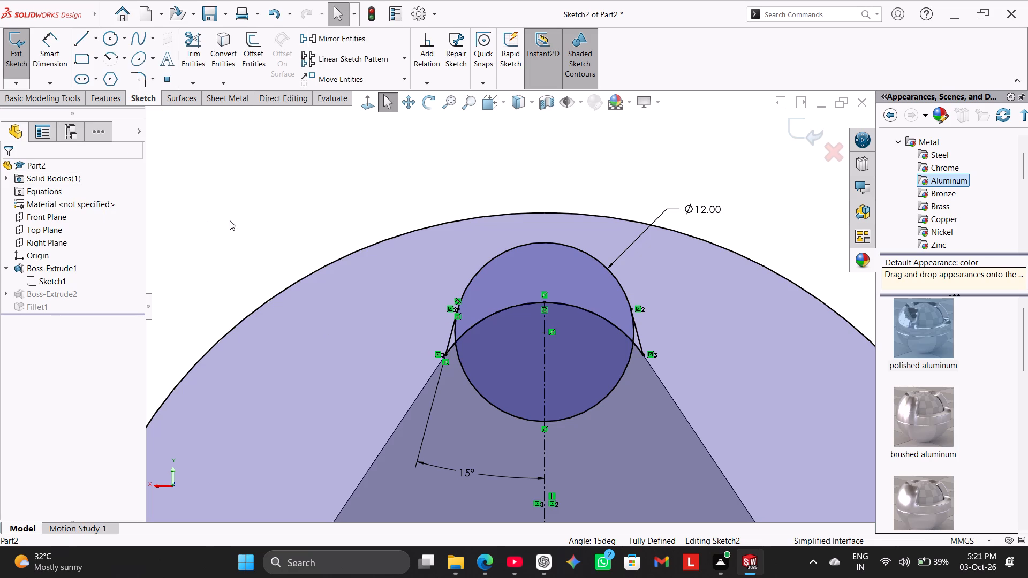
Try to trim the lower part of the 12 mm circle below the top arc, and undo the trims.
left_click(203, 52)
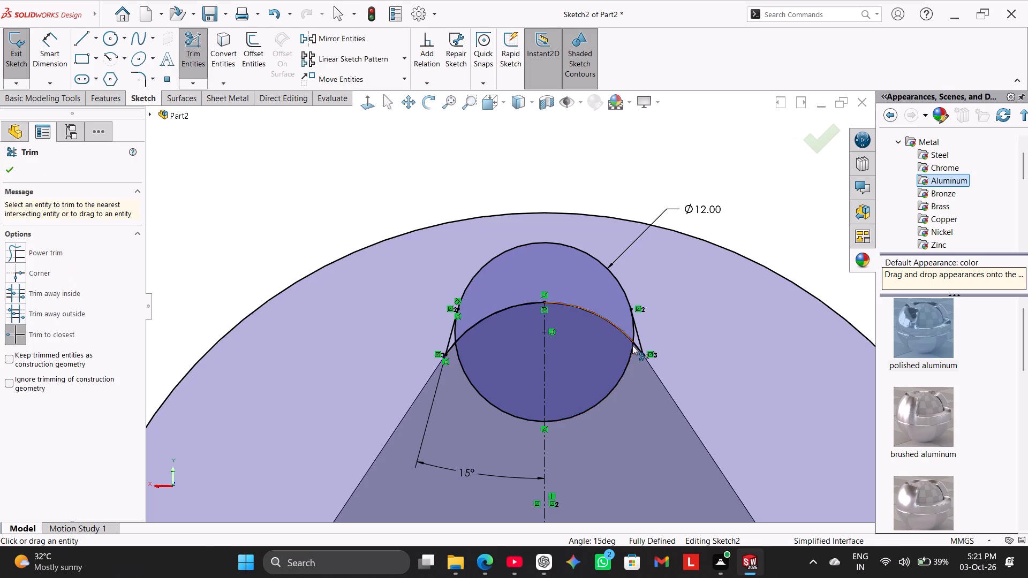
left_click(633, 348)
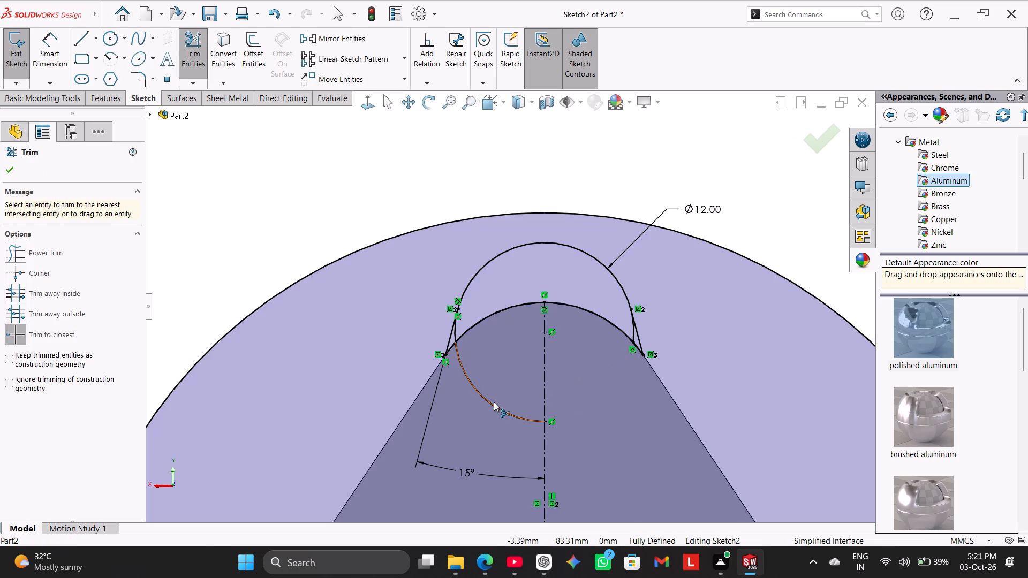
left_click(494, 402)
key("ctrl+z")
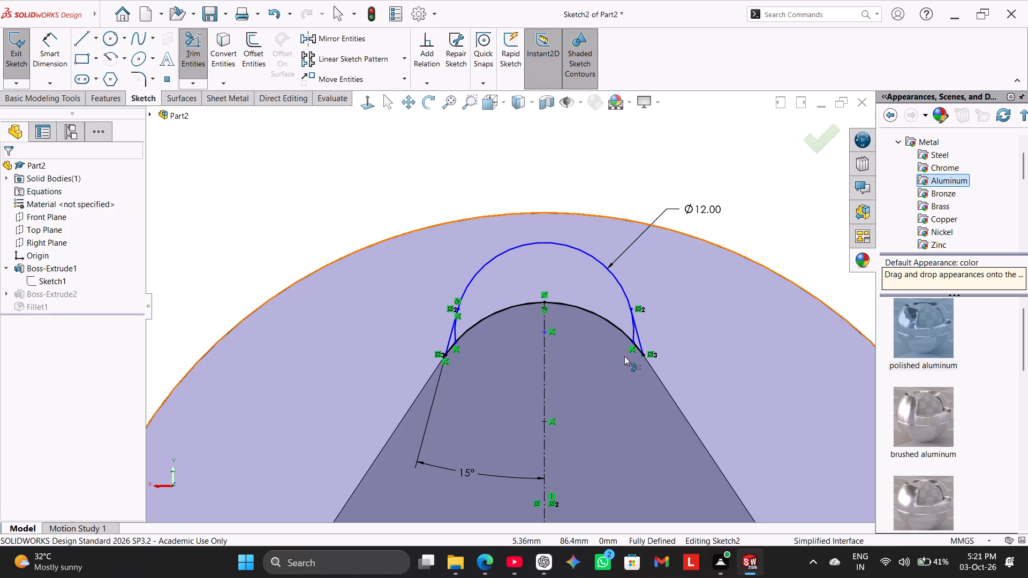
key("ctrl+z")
Trim the 12 mm circle below its tangent points on both sides, keeping the trimmed entities as construction geometry.
left_click(196, 62)
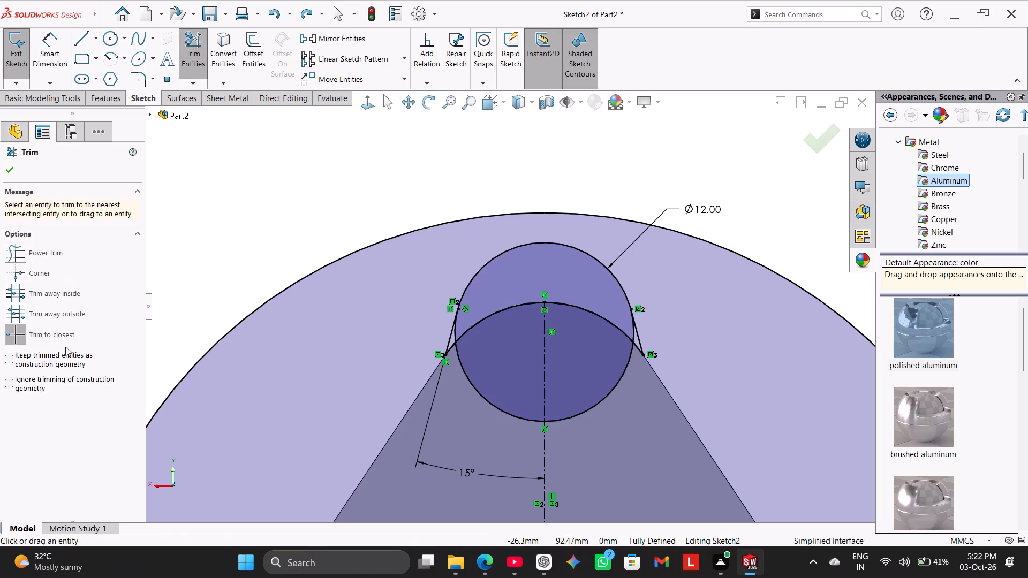
left_click(61, 360)
left_click(474, 389)
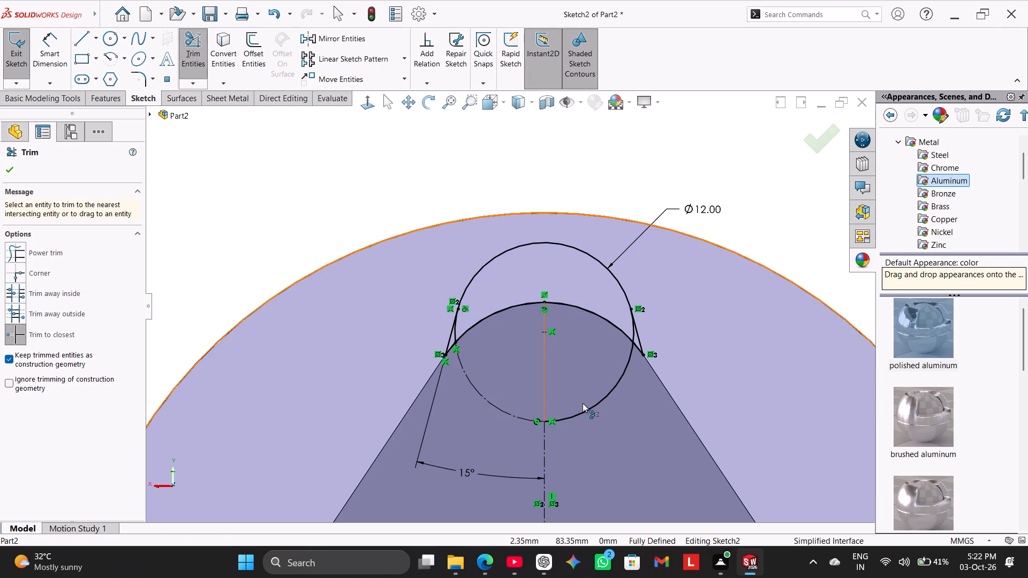
left_click(594, 407)
scroll(644, 324, "down", 4)
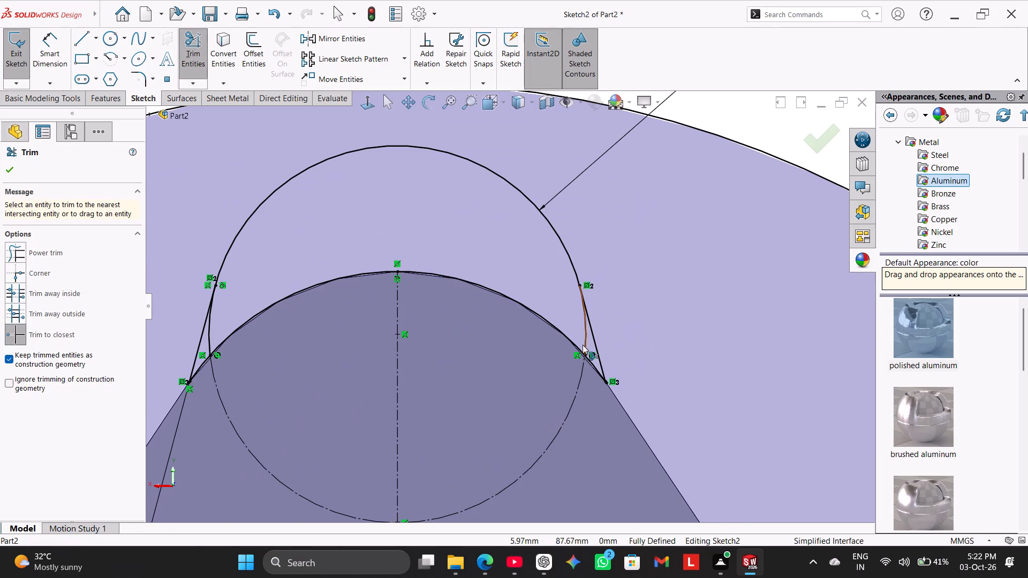
left_click(583, 345)
left_click(208, 337)
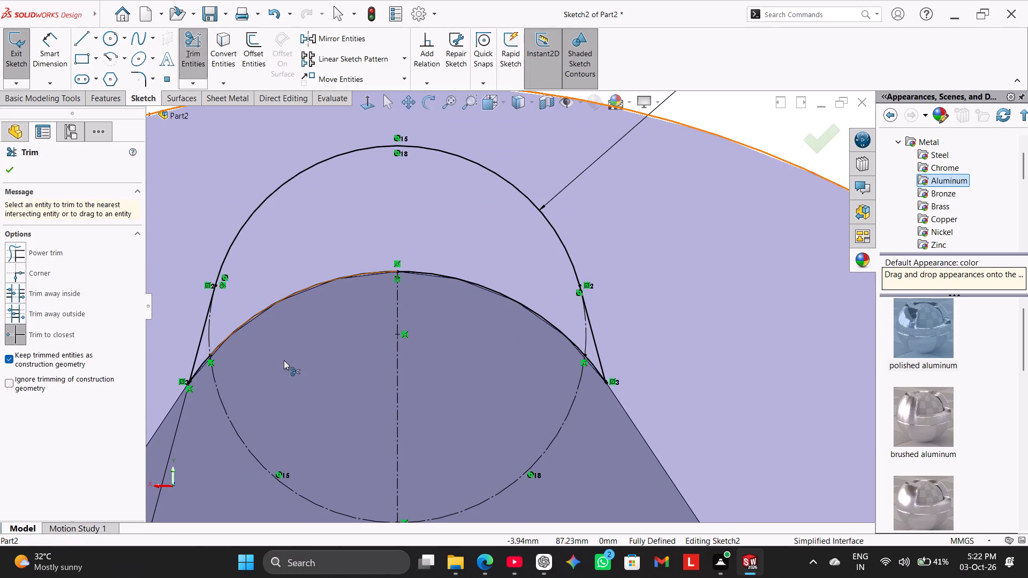
scroll(293, 363, "up", 6)
right_click(276, 224)
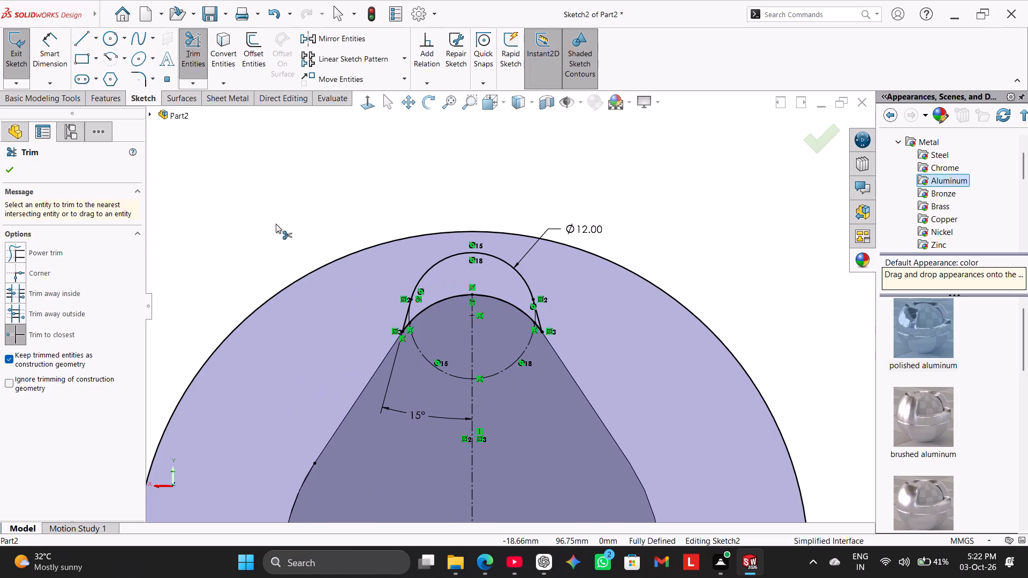
left_click(323, 261)
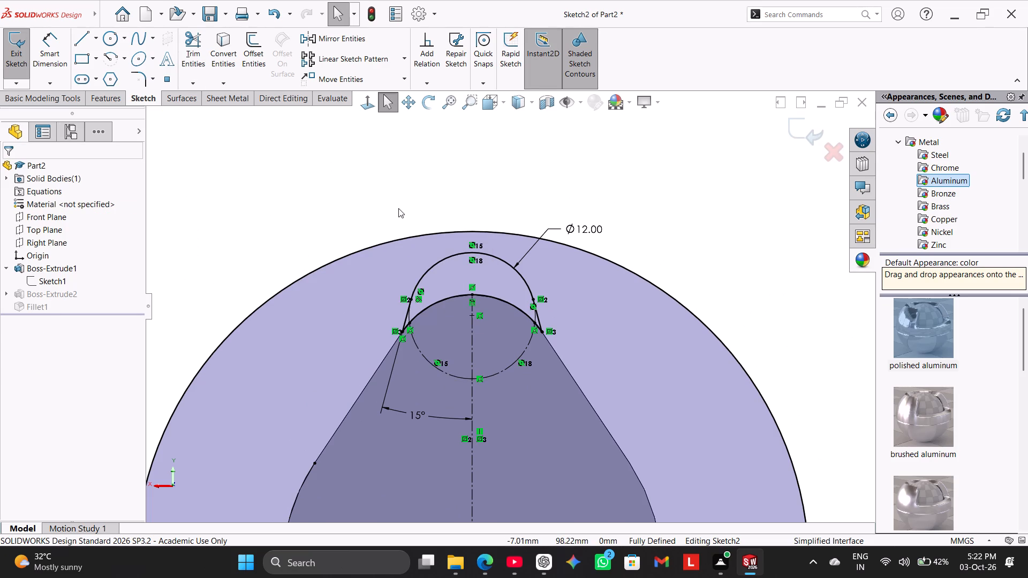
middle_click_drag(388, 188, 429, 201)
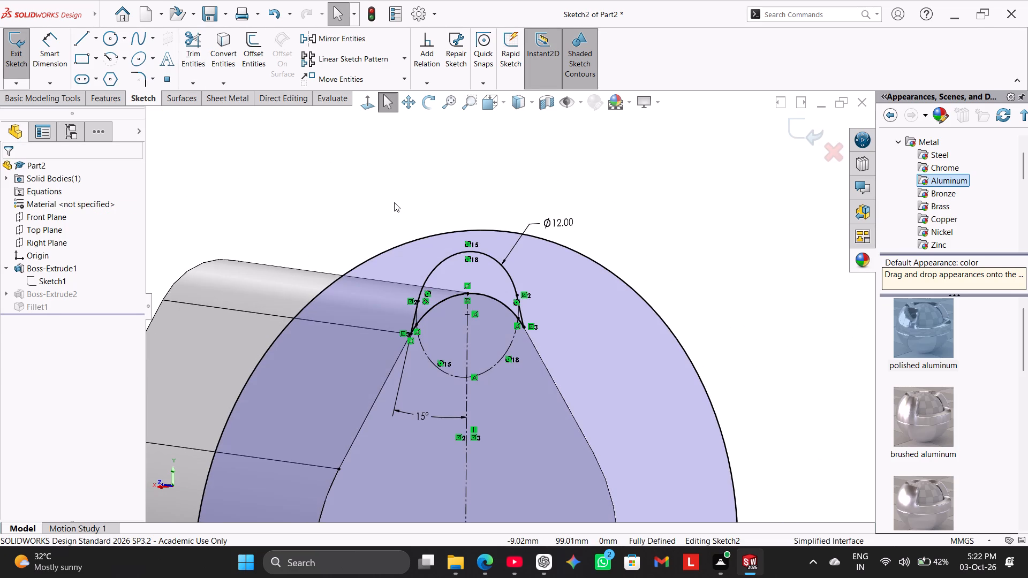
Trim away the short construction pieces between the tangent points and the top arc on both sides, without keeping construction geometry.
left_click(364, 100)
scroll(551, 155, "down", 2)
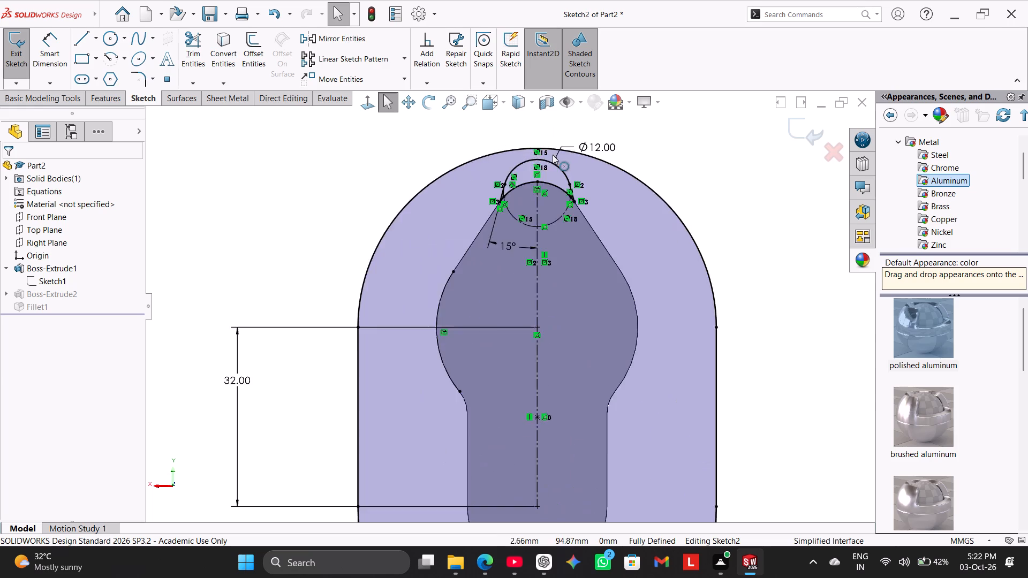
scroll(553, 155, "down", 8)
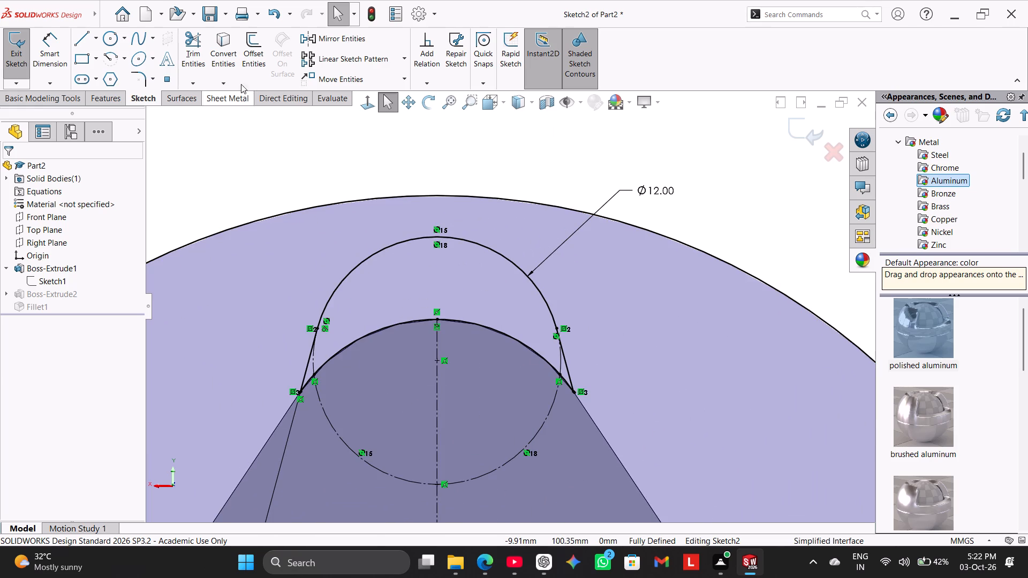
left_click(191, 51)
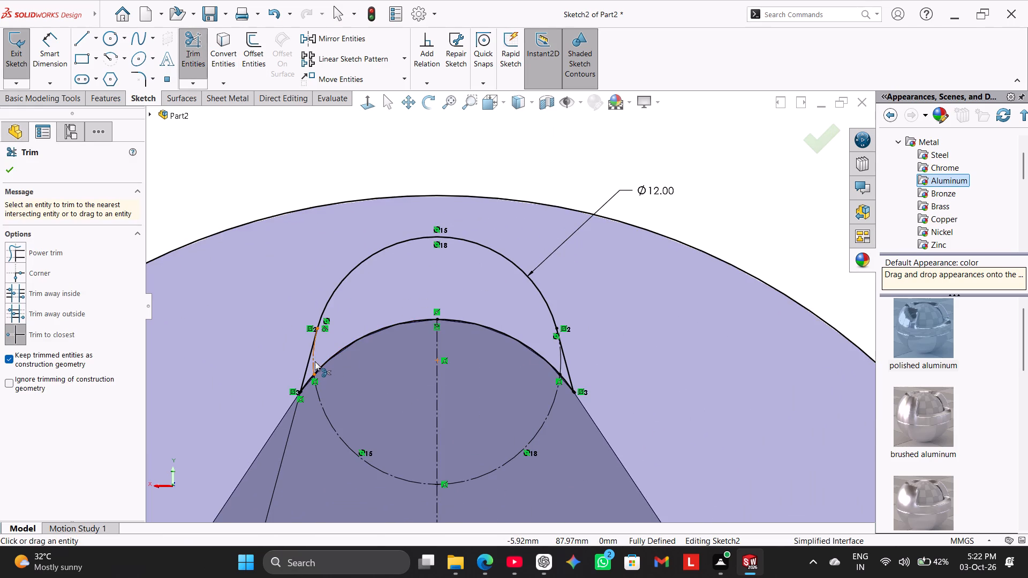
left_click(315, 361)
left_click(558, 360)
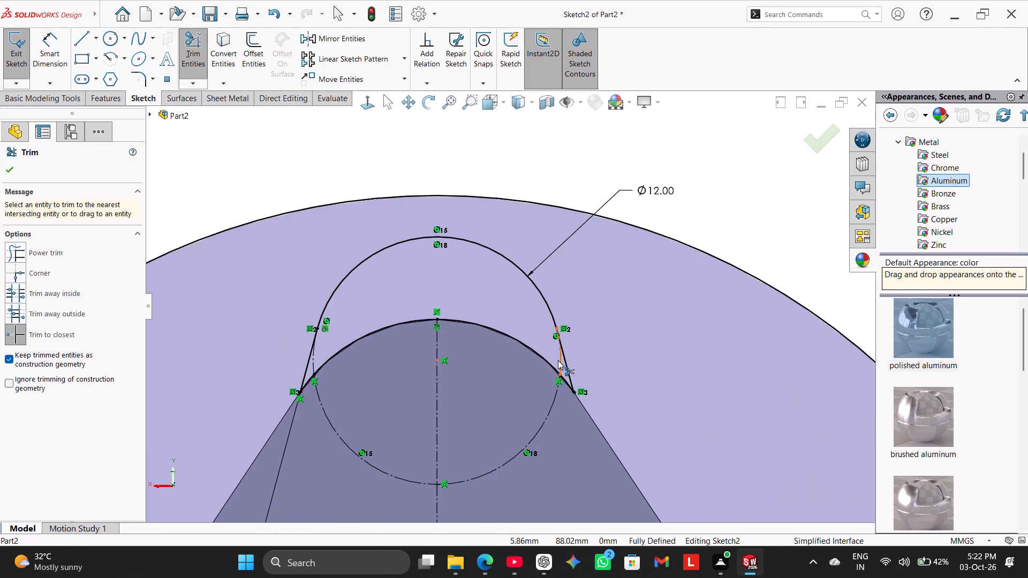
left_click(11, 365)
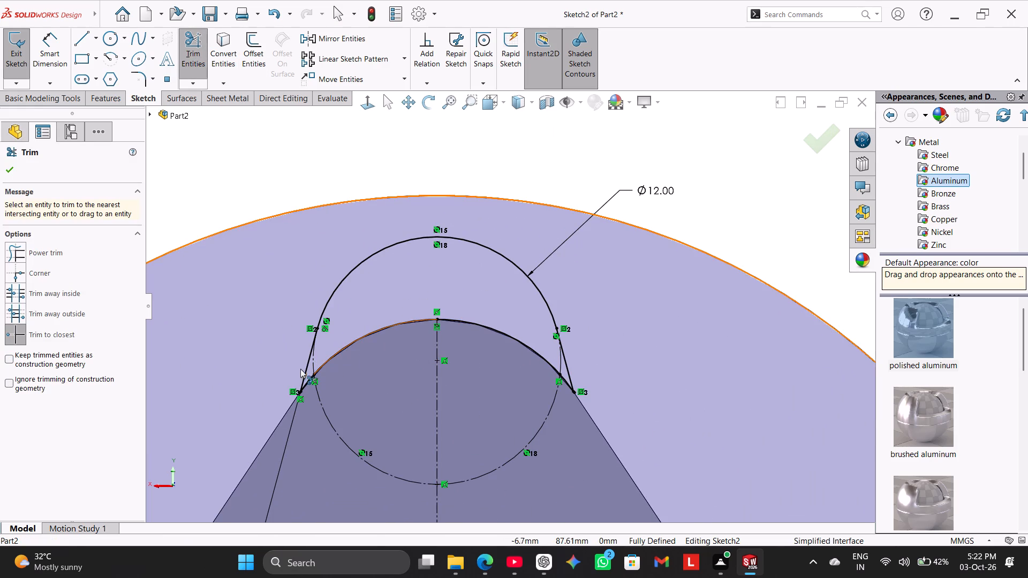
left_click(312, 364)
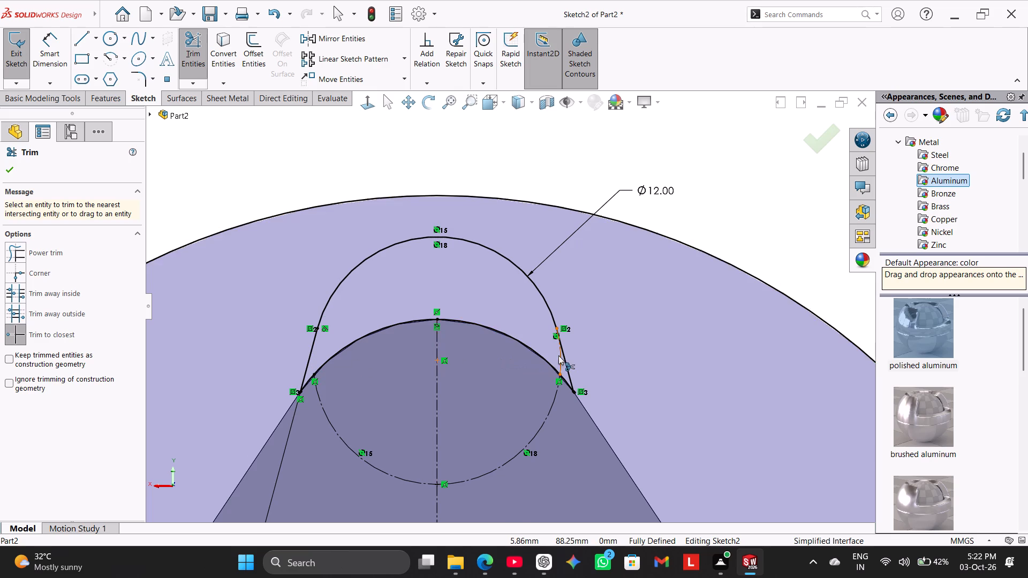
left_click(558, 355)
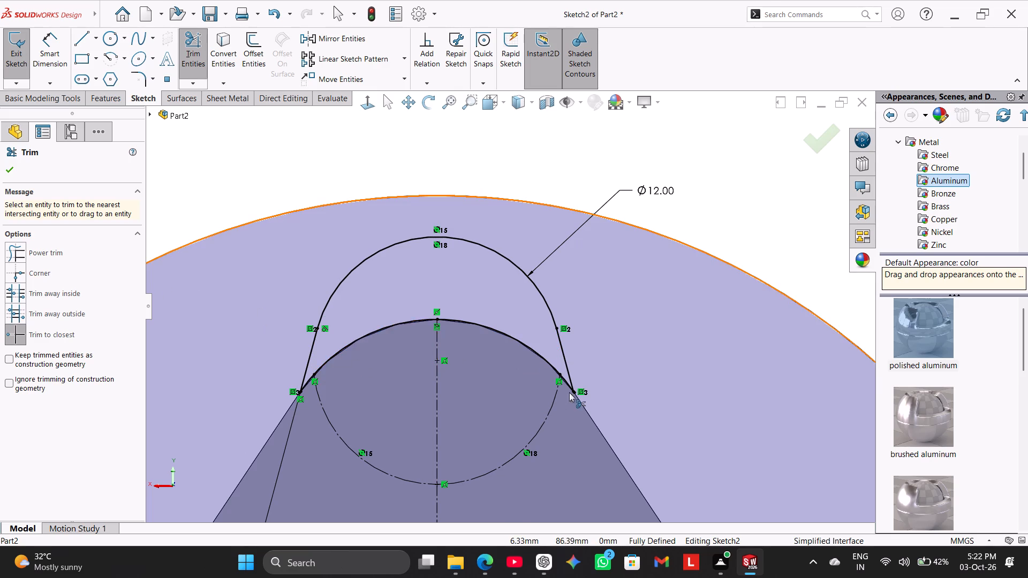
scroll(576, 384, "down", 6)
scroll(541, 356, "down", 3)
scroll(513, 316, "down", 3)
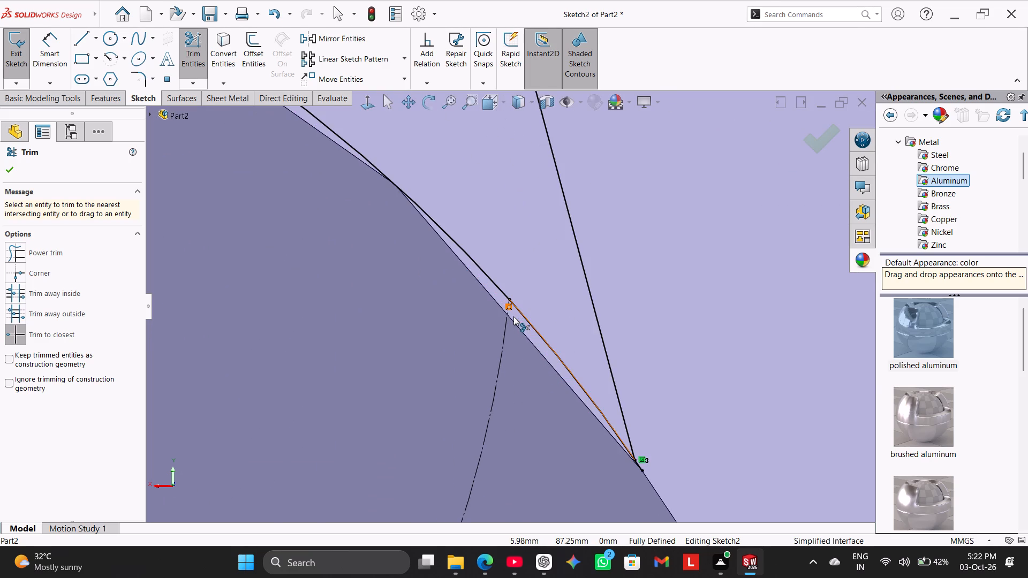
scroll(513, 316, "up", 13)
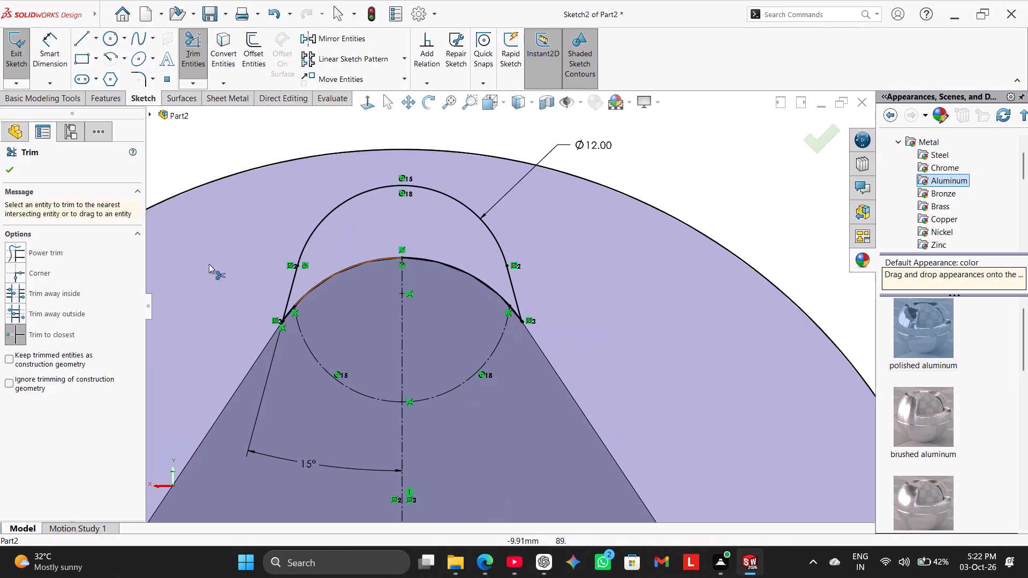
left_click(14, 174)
Examine the top contour of Sketch2 against the keyhole body and rear plate outline from several angles.
scroll(334, 266, "up", 2)
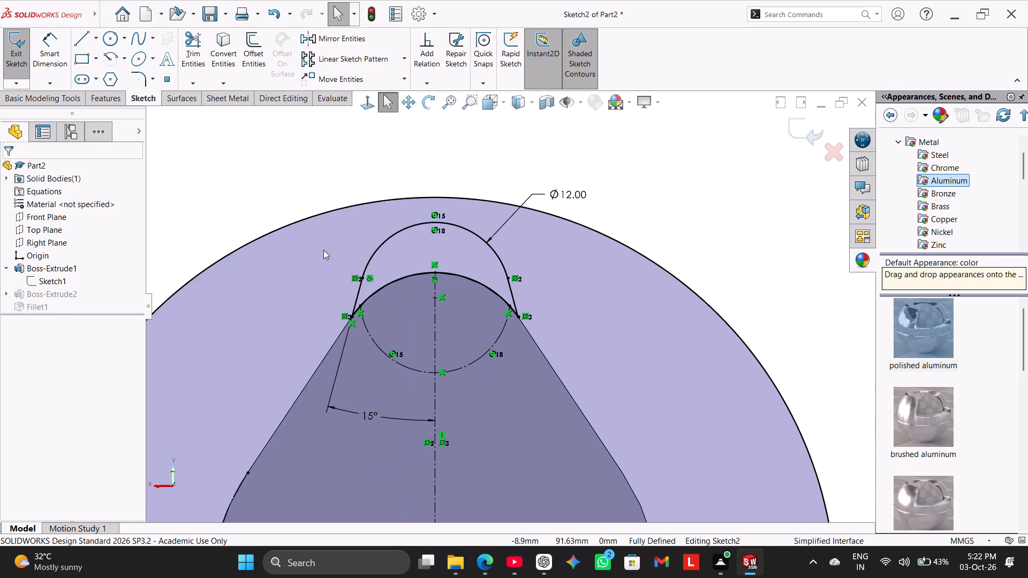
scroll(323, 244, "up", 2)
middle_click_drag(327, 208, 391, 286)
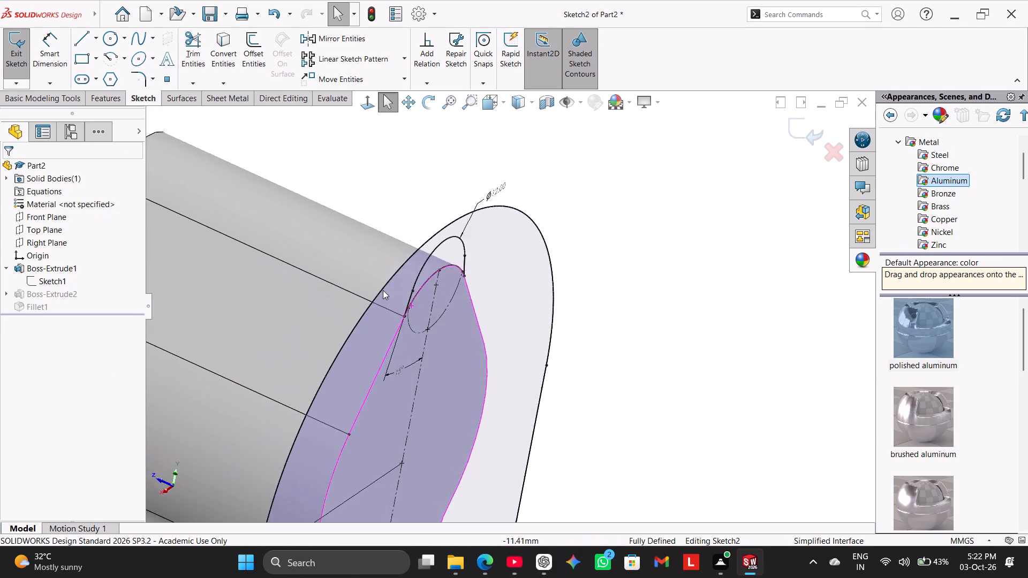
middle_click_drag(351, 290, 329, 280)
left_click(613, 196)
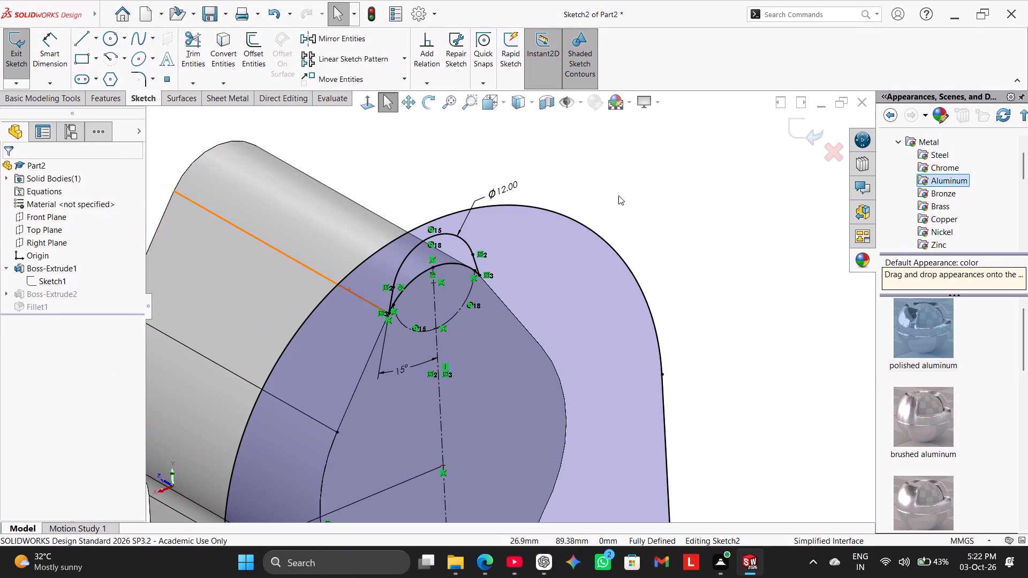
left_click(618, 195)
left_click(611, 170)
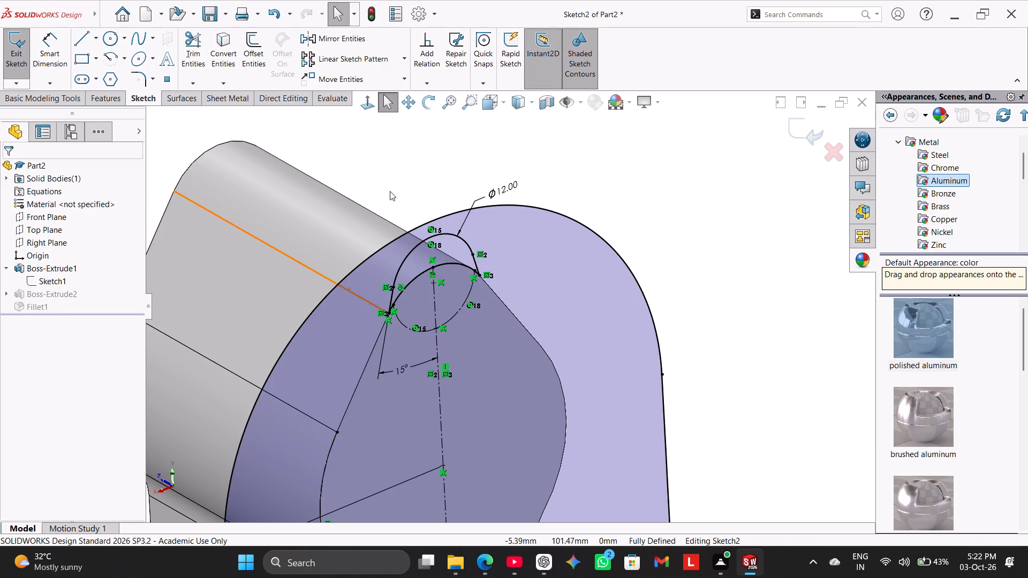
middle_click_drag(392, 179, 453, 209)
middle_click_drag(459, 187, 443, 186)
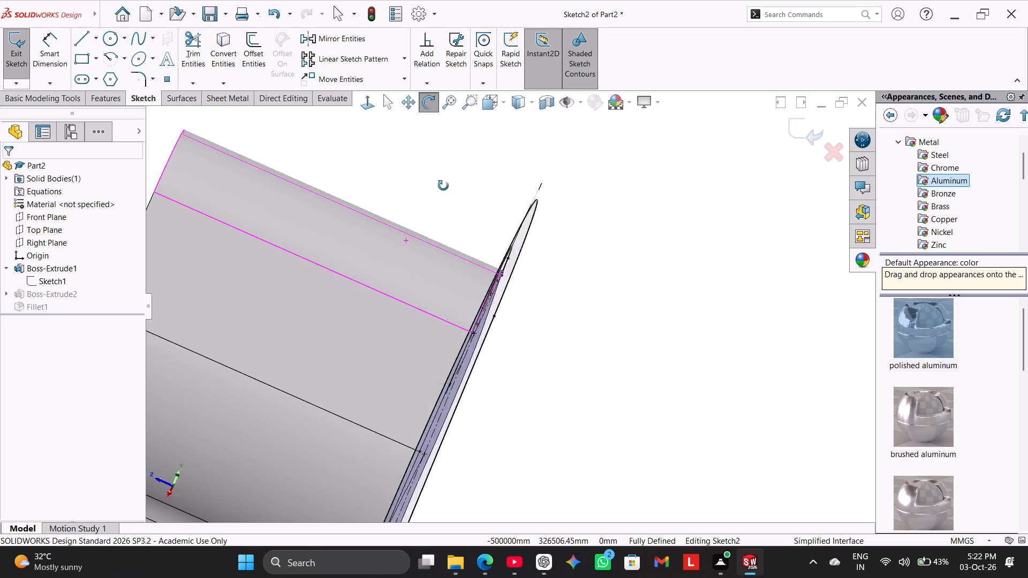
middle_click_drag(443, 186, 422, 179)
middle_click_drag(451, 190, 422, 165)
middle_click(422, 165)
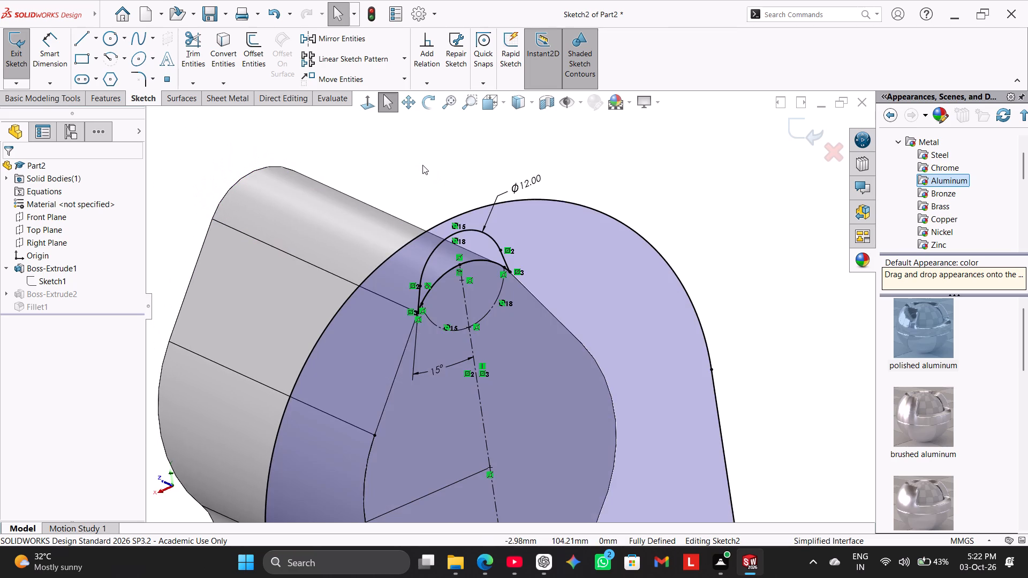
scroll(434, 180, "down", 1)
middle_click(432, 172)
middle_click_drag(446, 188, 434, 176)
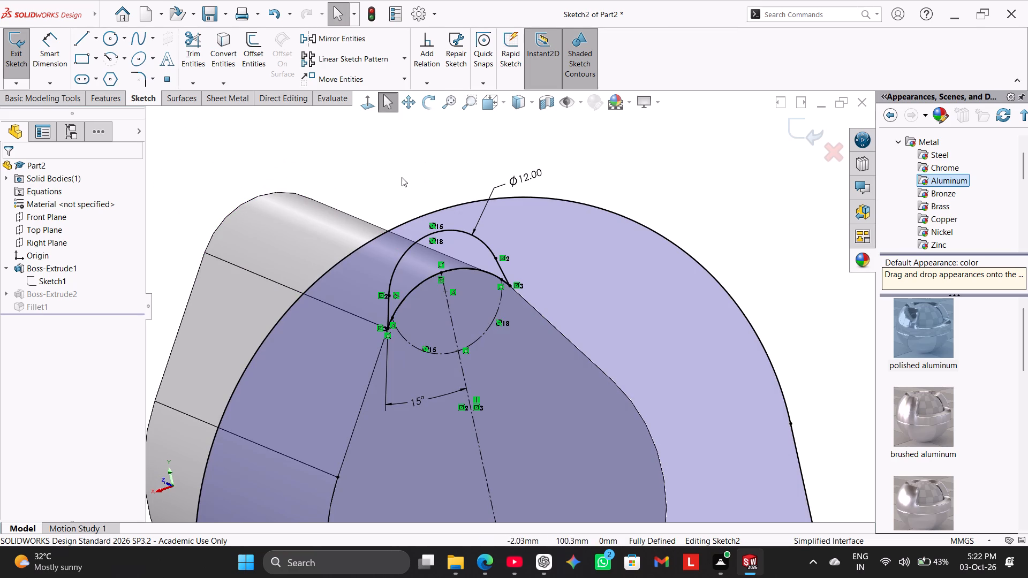
middle_click_drag(416, 180, 443, 191)
scroll(540, 215, "up", 2)
middle_click_drag(572, 211, 592, 219)
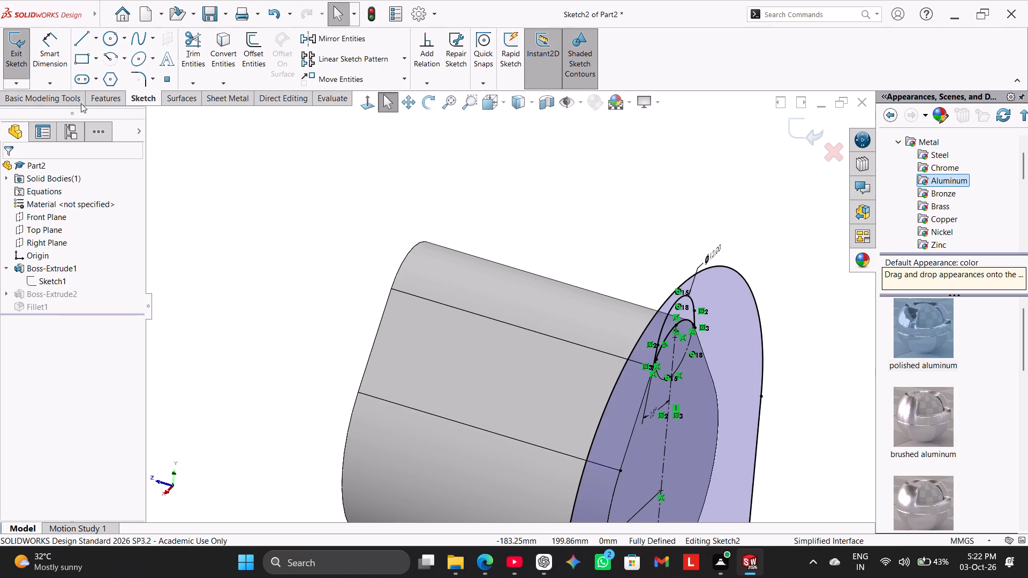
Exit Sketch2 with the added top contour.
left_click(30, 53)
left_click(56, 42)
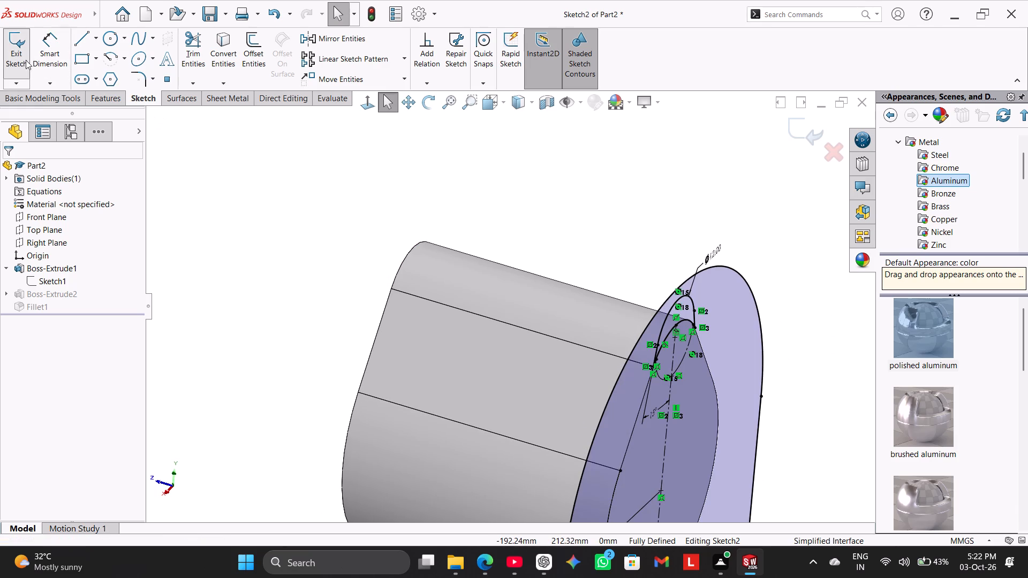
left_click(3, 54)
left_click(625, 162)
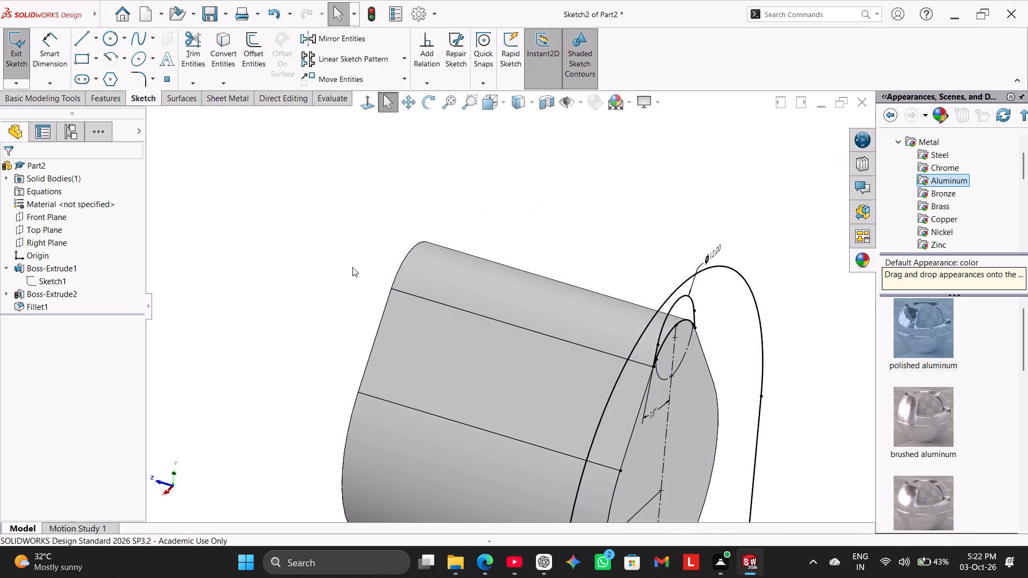
Undo the top contour additions in Sketch2, including the trims, 15° tangent lines, circle and converted top arc, and exit the sketch.
key("ctrl+z")
key("ctrl+z")
key("ctrl+z")
key("ctrl+z")
key("ctrl+z")
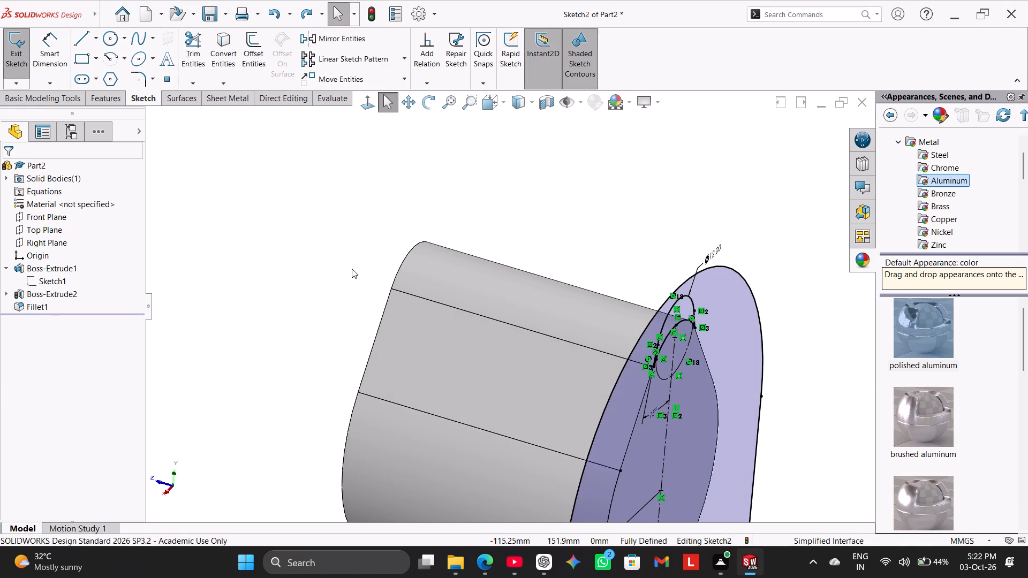
key("ctrl+z")
key("ctrl+z")
key("ctrl+z")
key("ctrl+z")
key("ctrl+z")
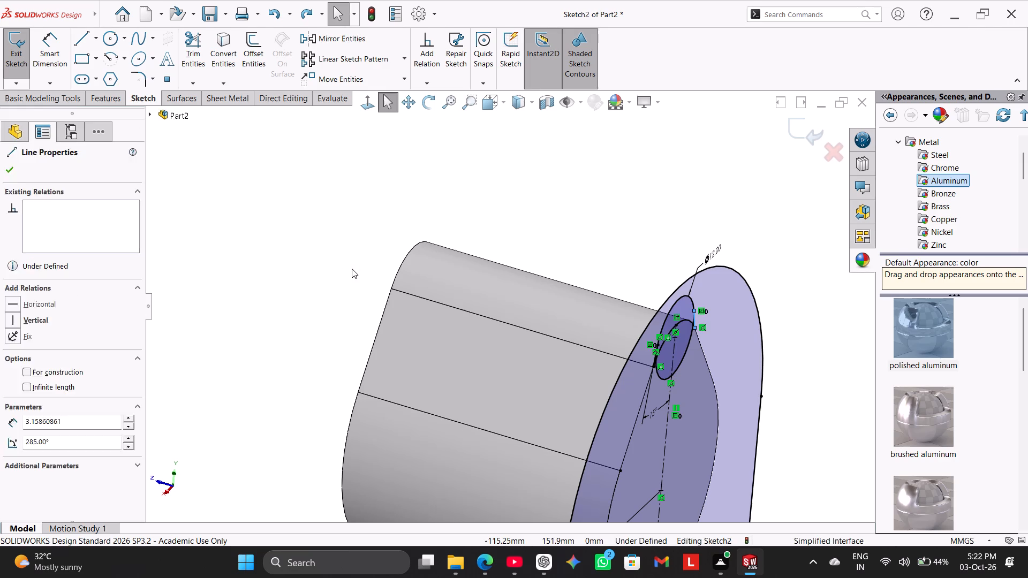
key("ctrl+z")
key("ctrl+z")
key("ctrl+z")
key("ctrl+z")
key("ctrl+z")
key("ctrl+z")
key("ctrl+z")
key("ctrl+z")
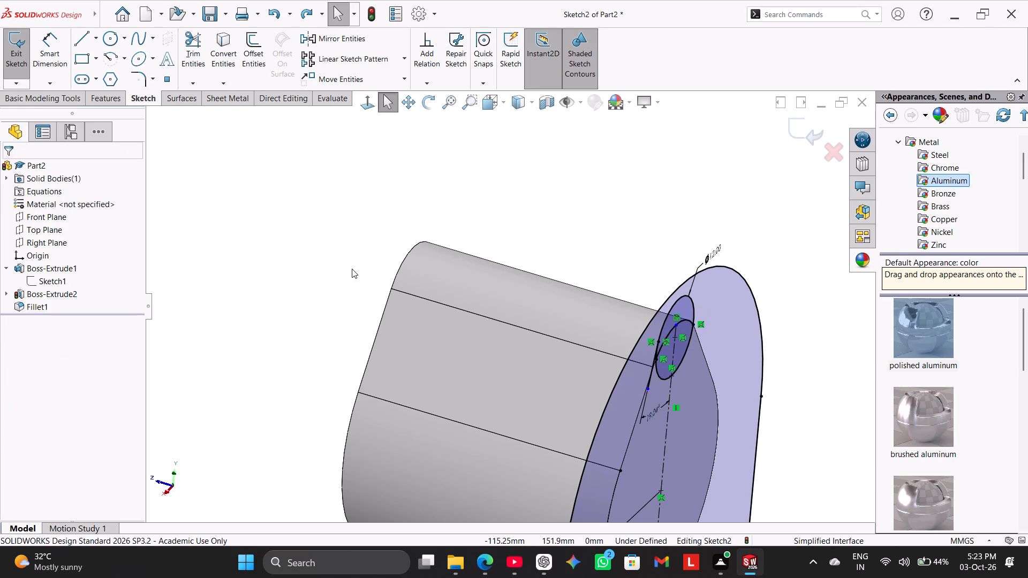
key("ctrl+z")
key("ctrl+z")
key("ctrl+z")
key("ctrl+z")
key("ctrl+z")
key("ctrl+z")
key("ctrl+z")
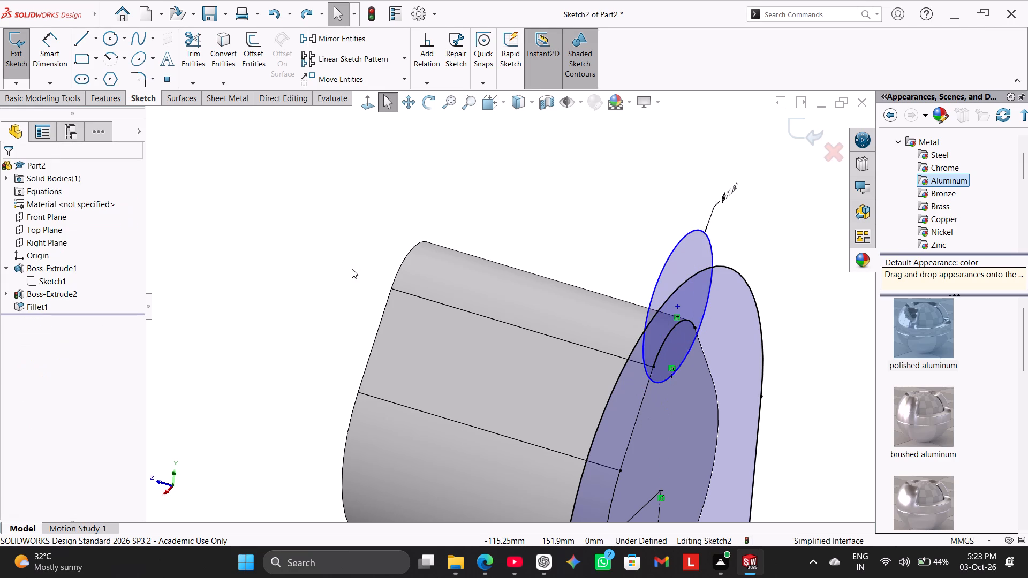
key("ctrl+z")
key("ctrl+z")
scroll(363, 265, "up", 2)
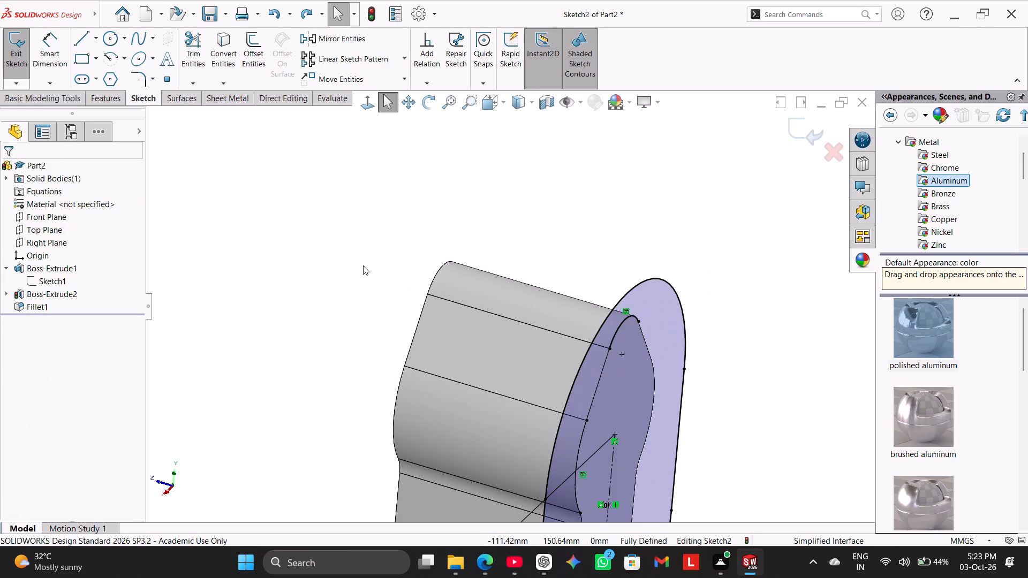
key("ctrl+z")
key("ctrl+z")
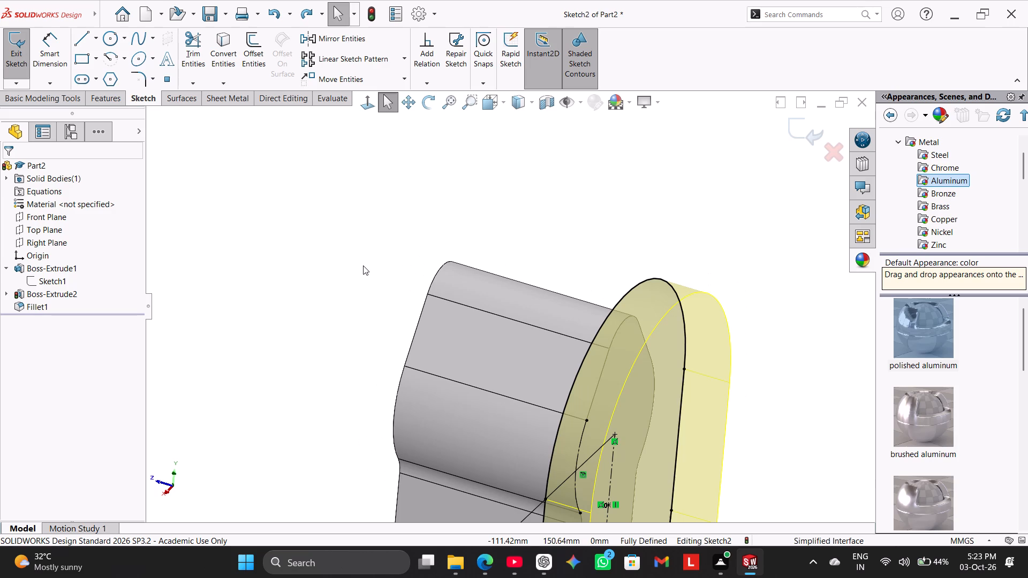
left_click(21, 56)
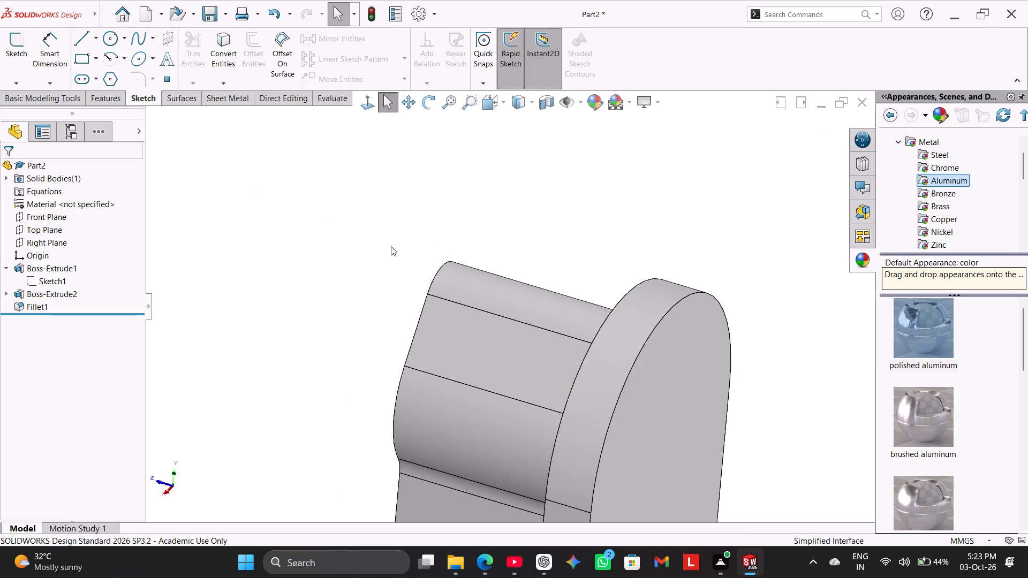
Start a new sketch on the rear plate's face on the side of the keyhole body.
left_click(391, 246)
middle_click_drag(407, 254, 375, 222)
middle_click_drag(395, 244, 415, 252)
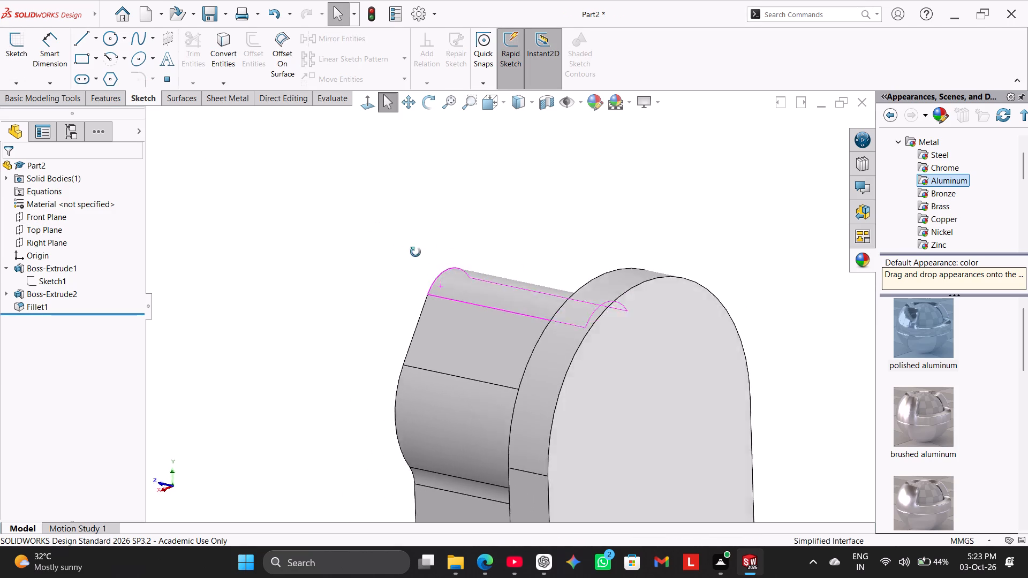
middle_click_drag(415, 252, 494, 327)
right_click(575, 258)
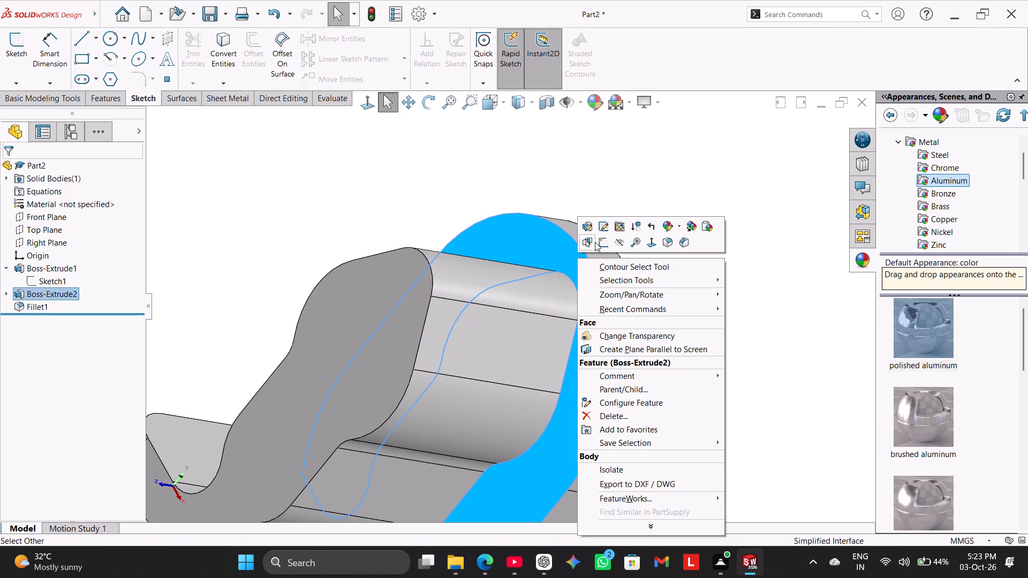
left_click(598, 240)
left_click(271, 201)
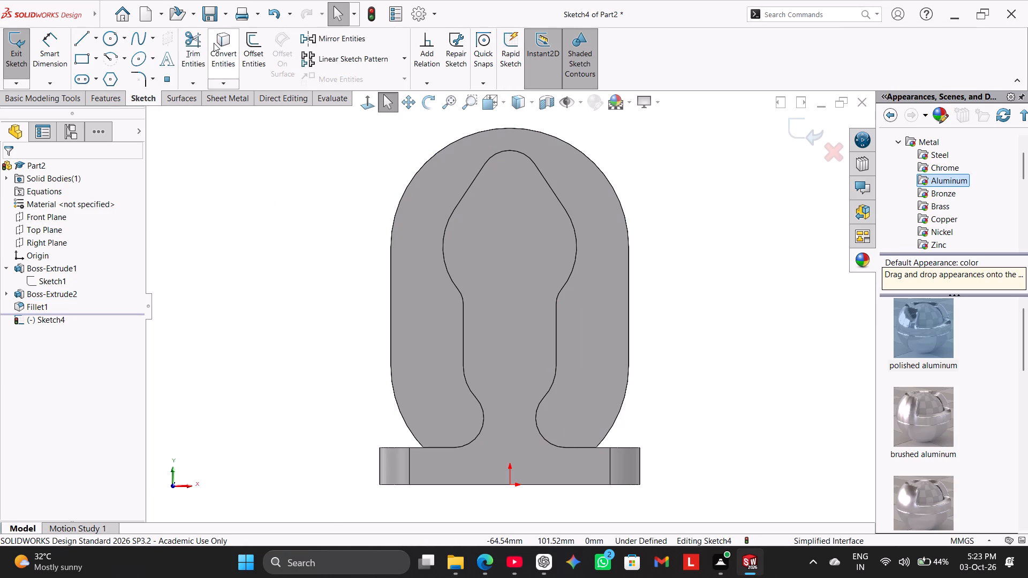
Convert the keyhole body's top arc edge into the new sketch.
left_click(214, 43)
left_click(502, 153)
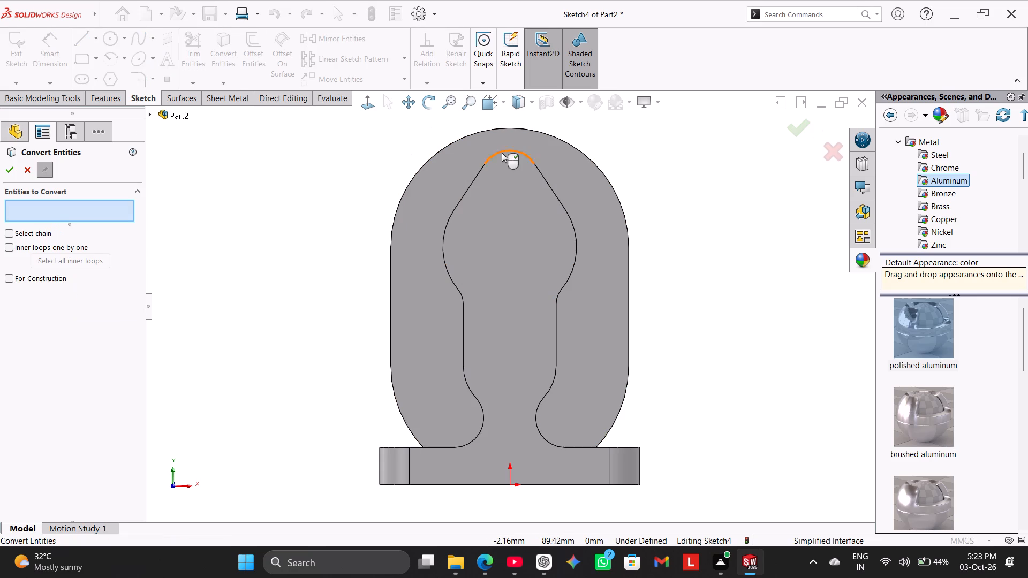
left_click(12, 169)
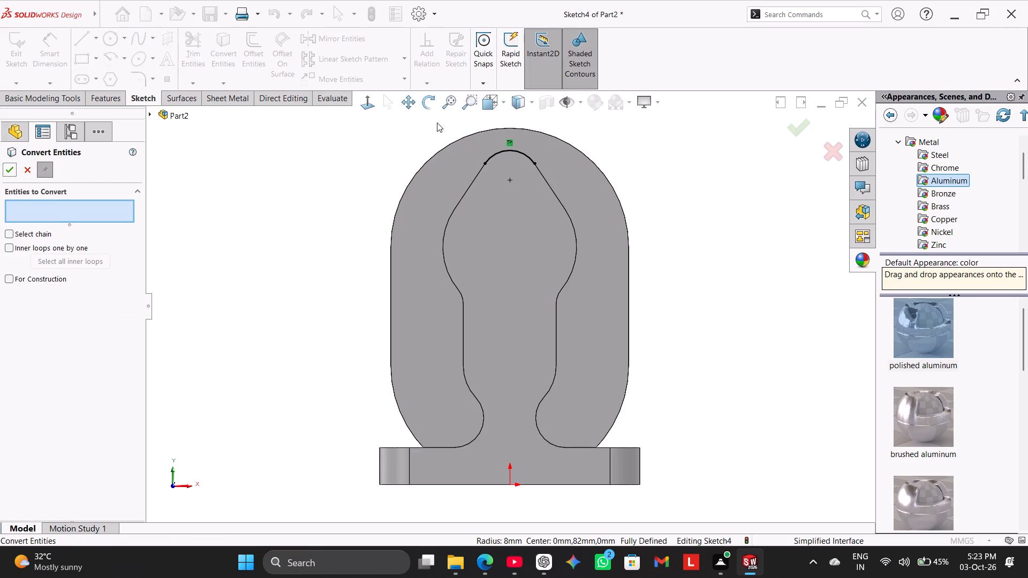
left_click(9, 164)
Sketch a circle about 24.6 mm in diameter centred above the converted arc and passing through the arc's centre point.
left_click(104, 40)
scroll(421, 102, "down", 4)
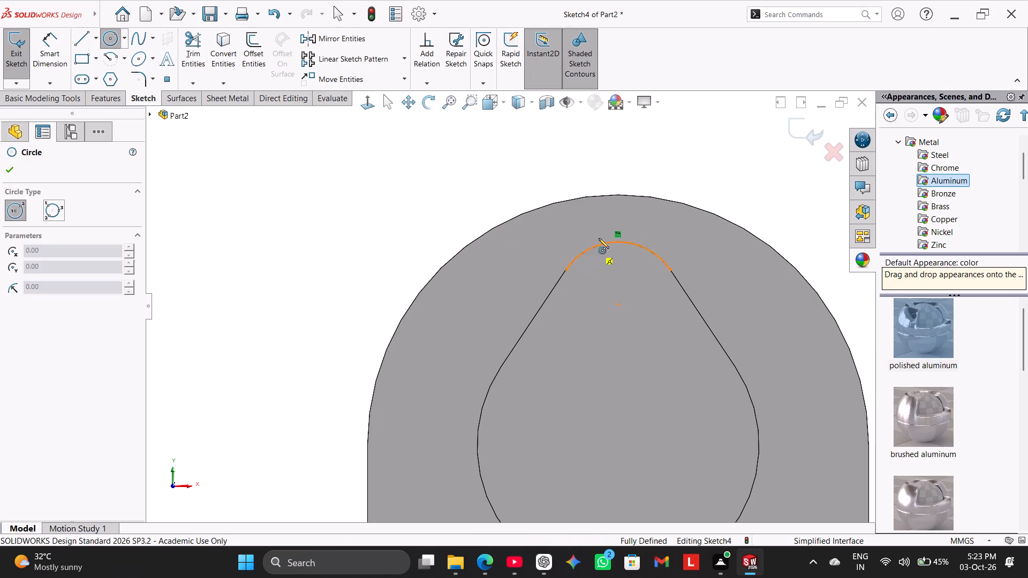
left_click_drag(618, 208, 618, 214)
left_click(616, 304)
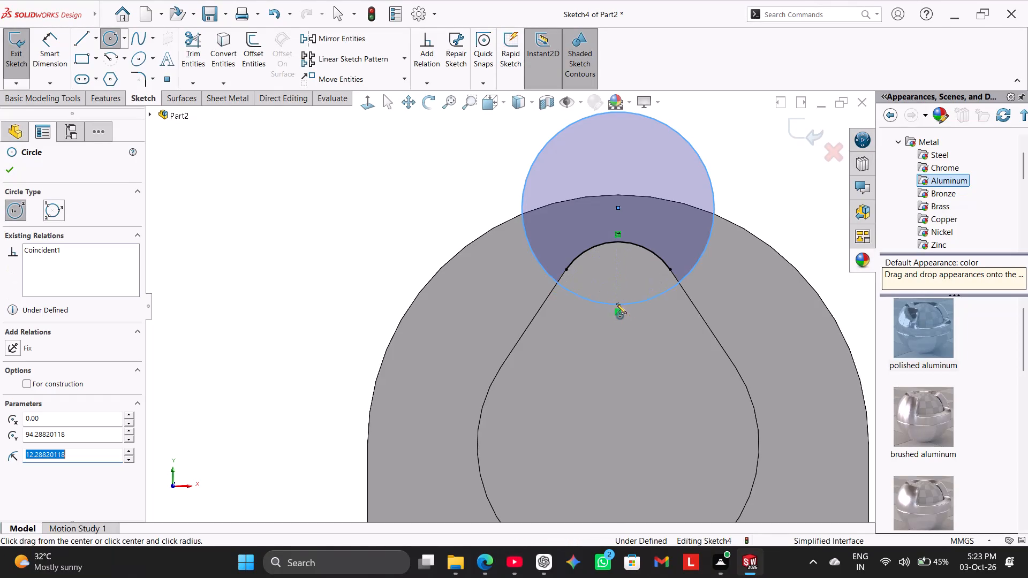
right_click(342, 215)
left_click(385, 225)
Dimension the new circle above the converted arc to a diameter of 12 mm.
left_click(54, 38)
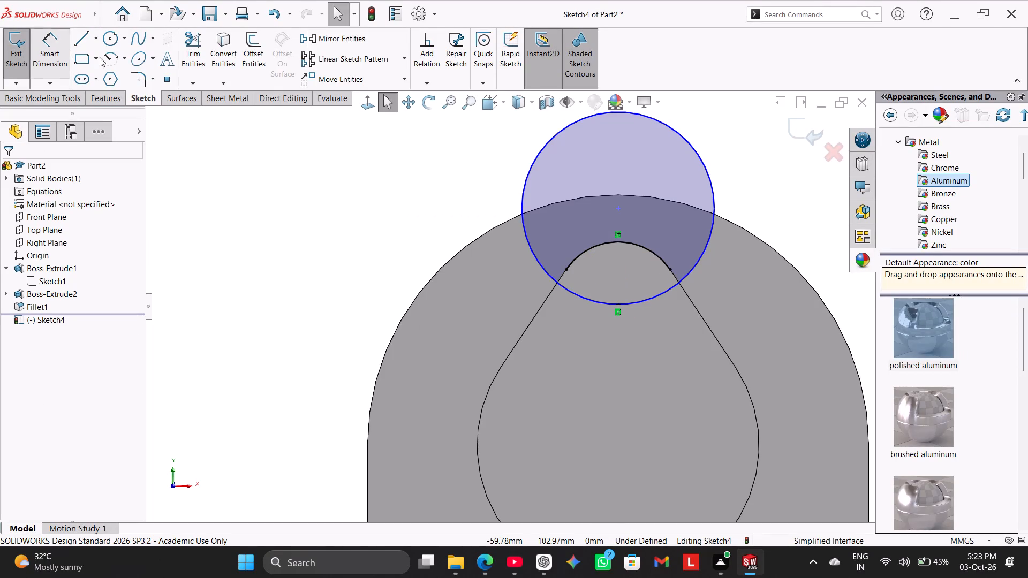
left_click_drag(692, 146, 699, 142)
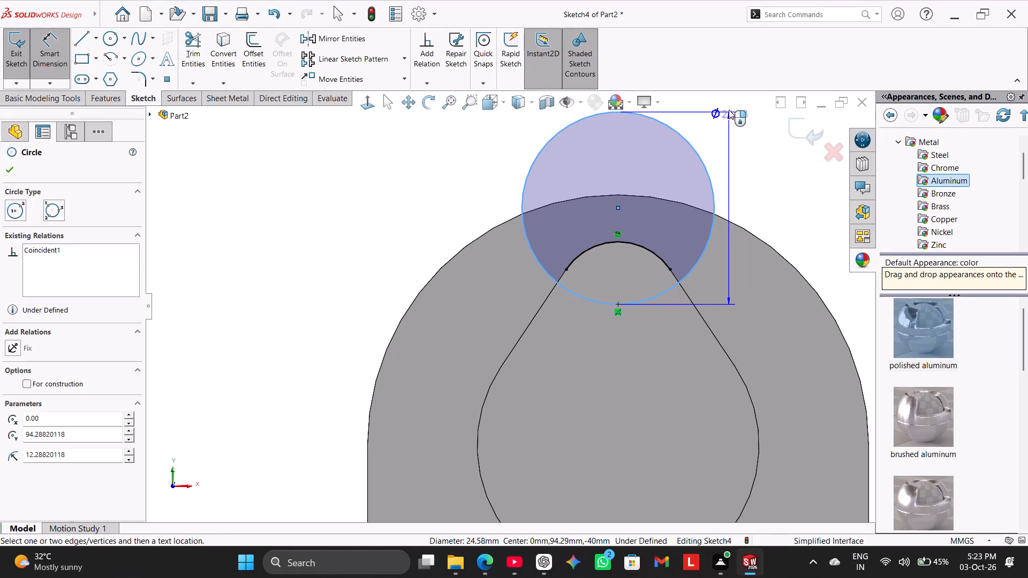
left_click(729, 110)
type("12")
key("Return")
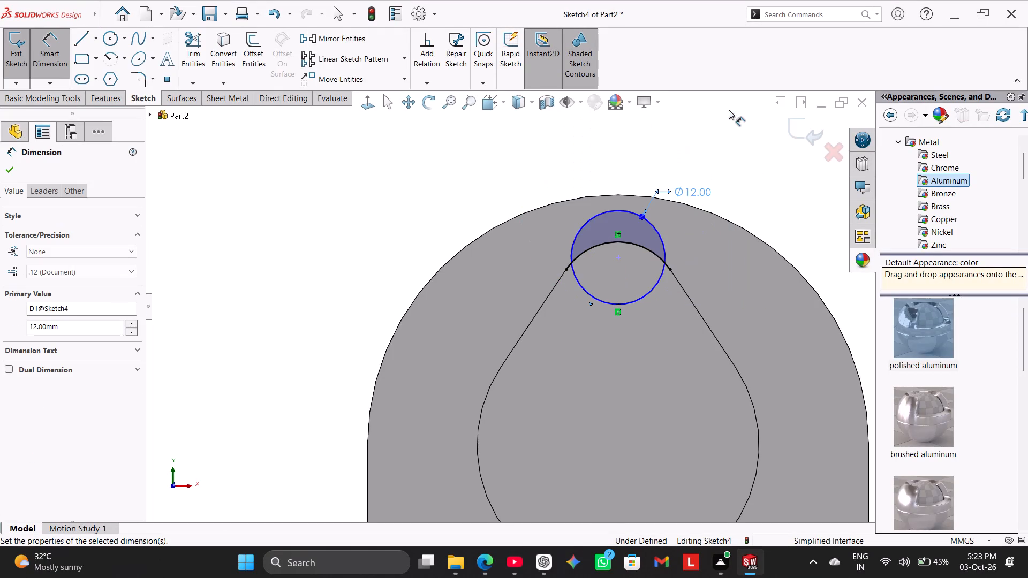
right_click(477, 159)
left_click(504, 191)
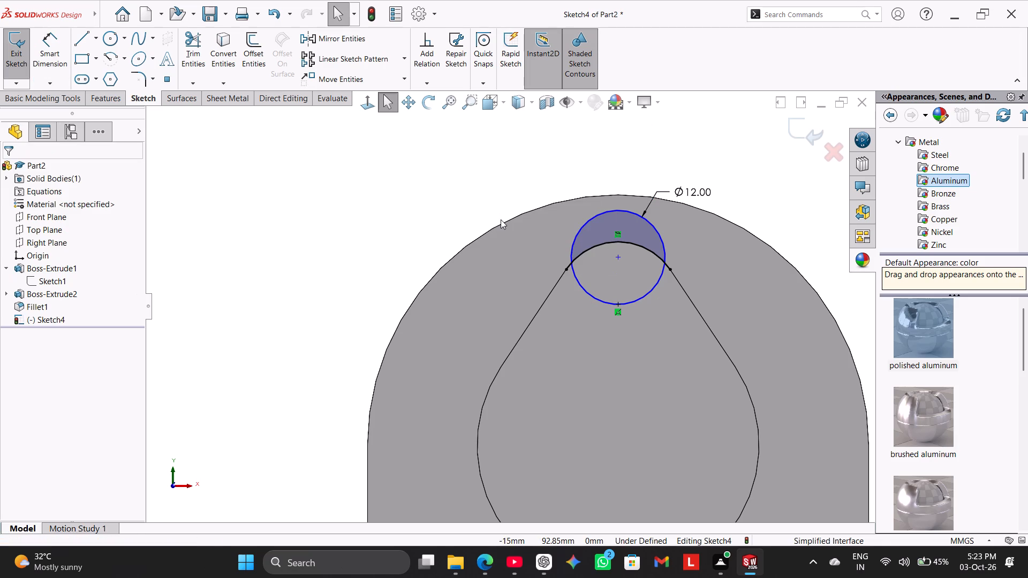
Draw a vertical centerline from the origin up to the centre of the 12 mm circle.
scroll(609, 299, "up", 6)
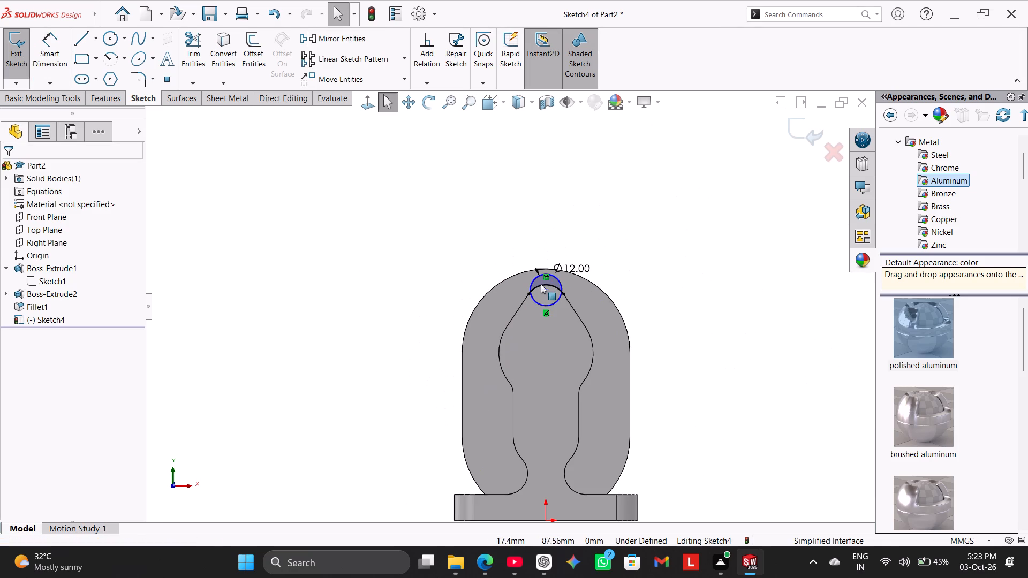
left_click(99, 39)
left_click(114, 65)
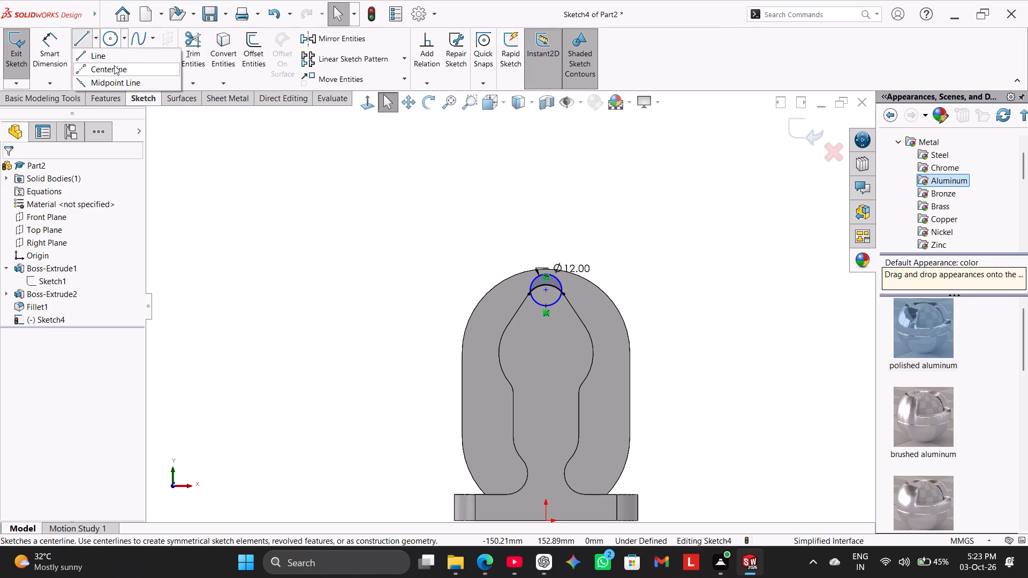
scroll(564, 475, "down", 2)
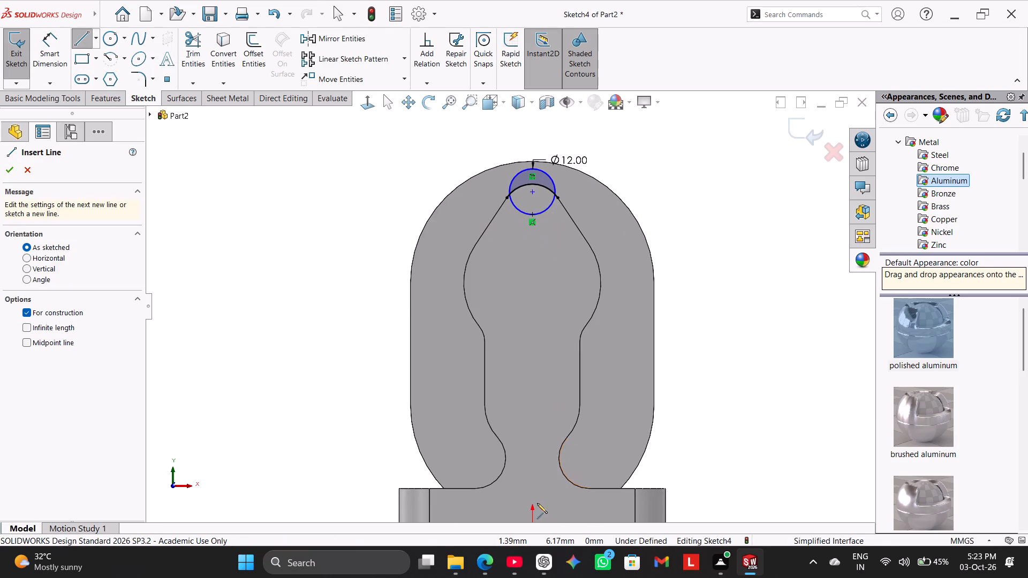
scroll(537, 503, "up", 2)
left_click(524, 460)
scroll(530, 210, "down", 4)
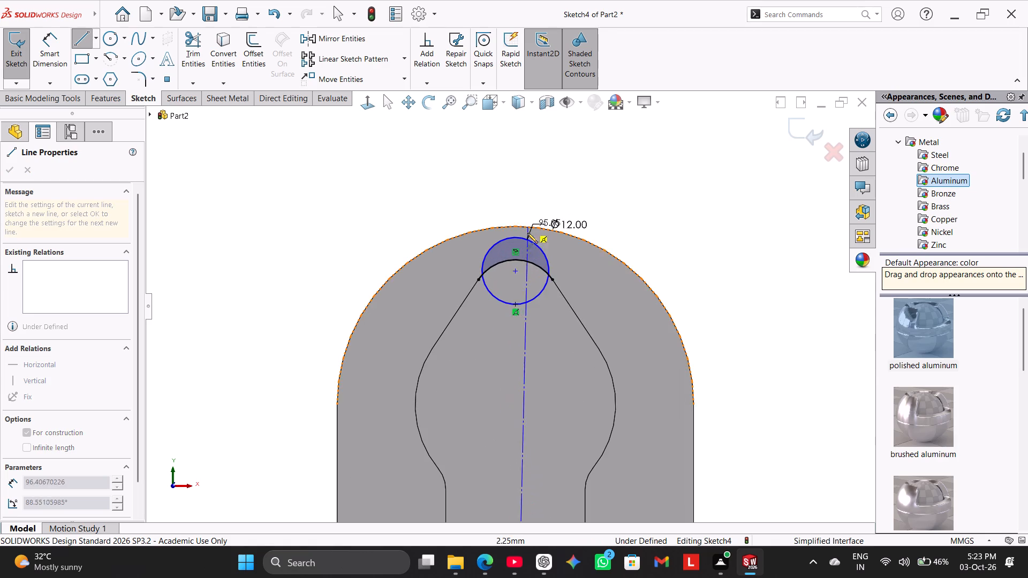
left_click(517, 268)
right_click(389, 238)
left_click(406, 244)
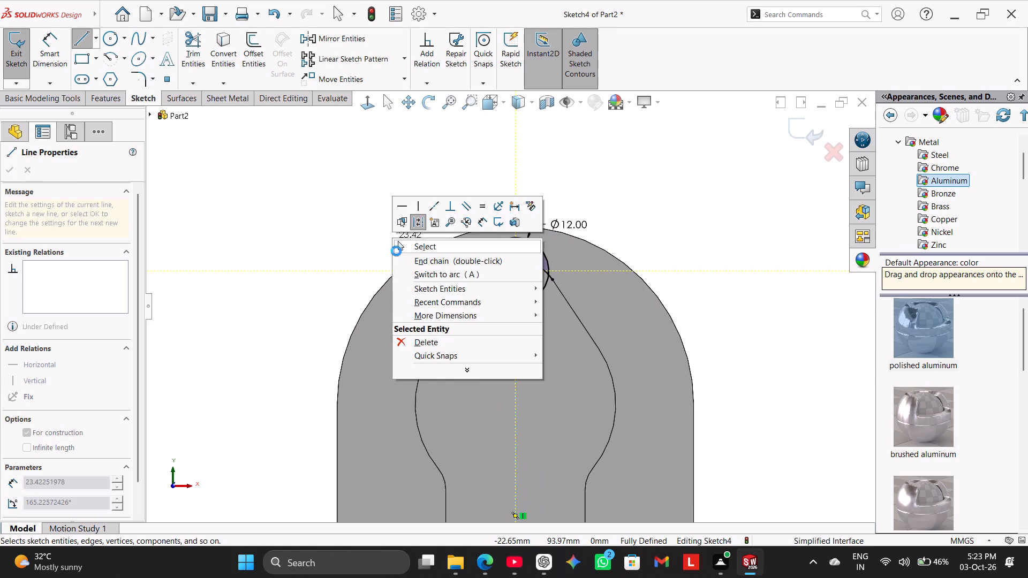
Sketch a tangent line about 16 mm long from the circle's left side, sloping down and outward over the keyhole body.
left_click(80, 42)
left_click_drag(485, 254, 485, 259)
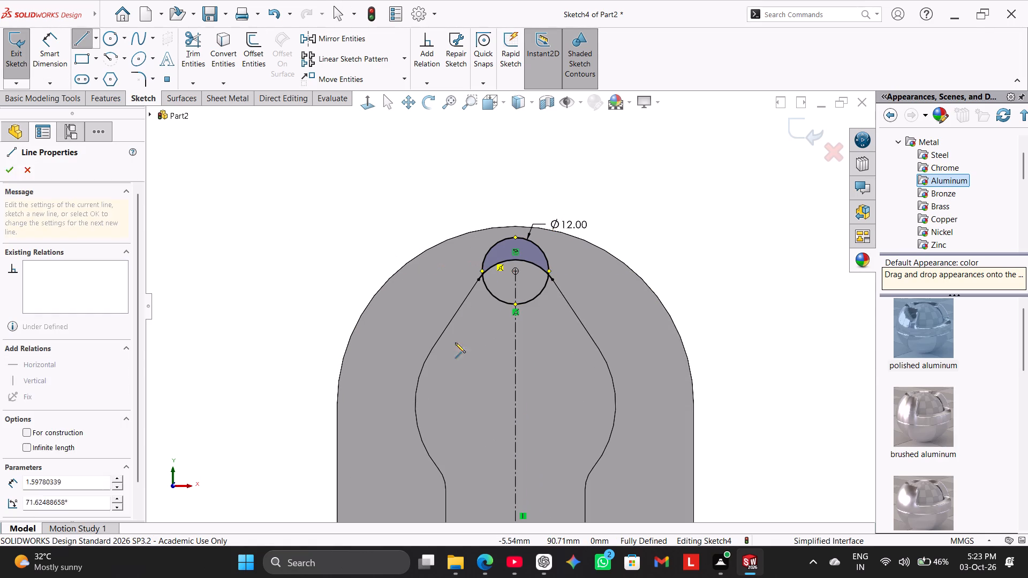
left_click(464, 348)
right_click(335, 240)
left_click(369, 245)
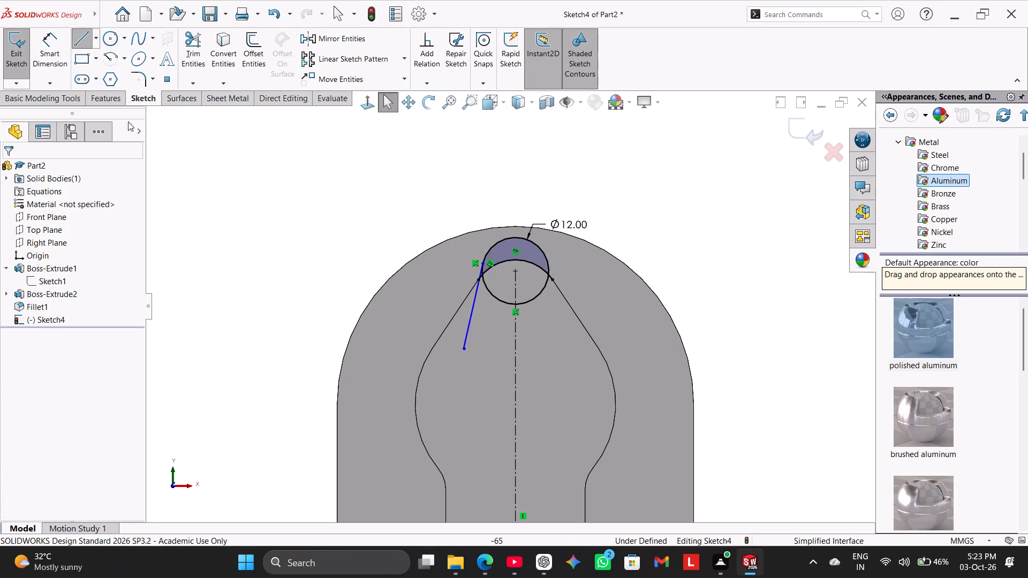
Dimension the angle between the tangent line and the vertical centerline to 15°.
left_click(63, 49)
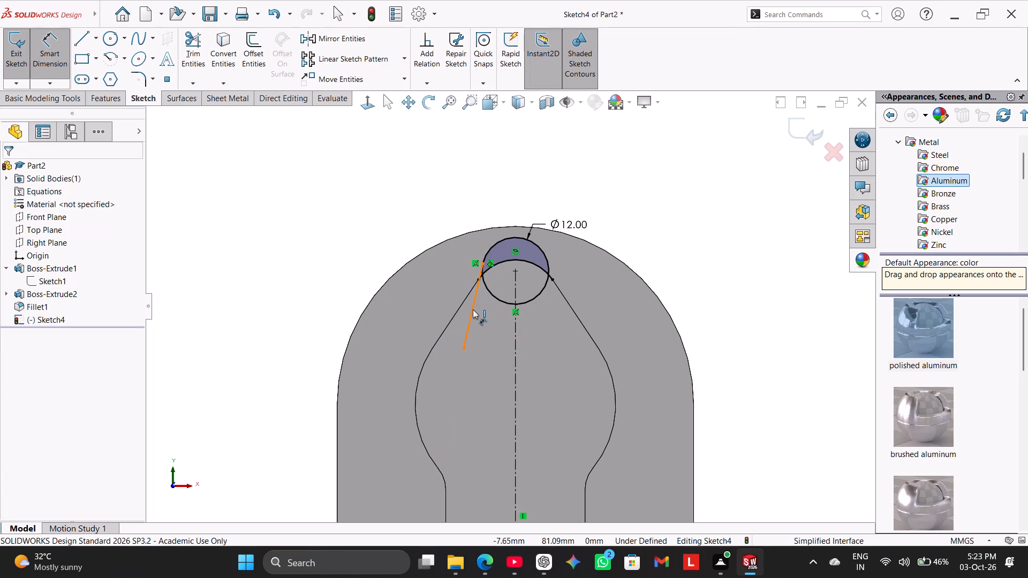
left_click(473, 309)
left_click(517, 327)
left_click(498, 329)
type("15")
key("Return")
right_click(359, 187)
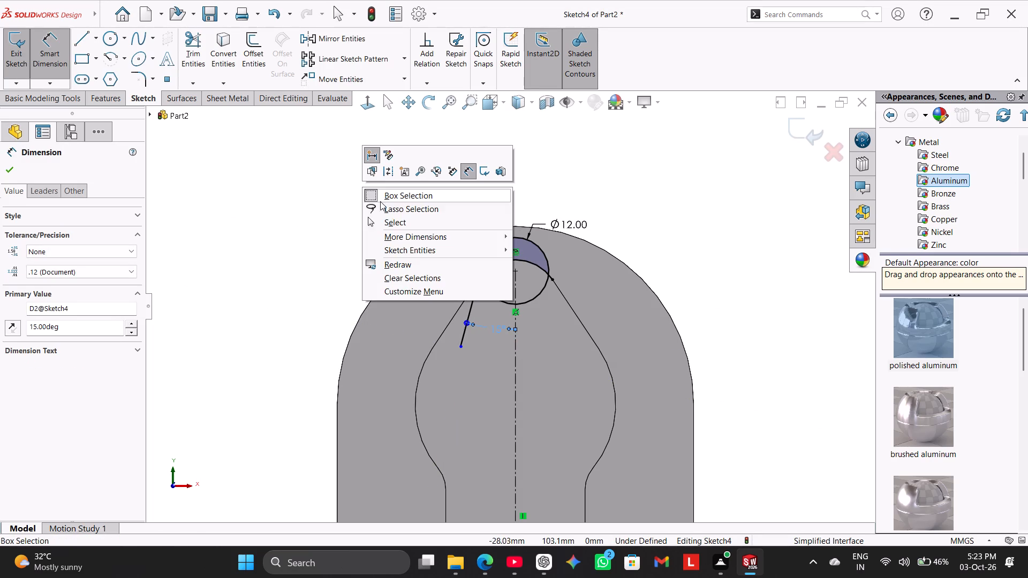
left_click(394, 220)
Mirror the 15° line about the vertical centerline, keeping the original.
left_click(351, 45)
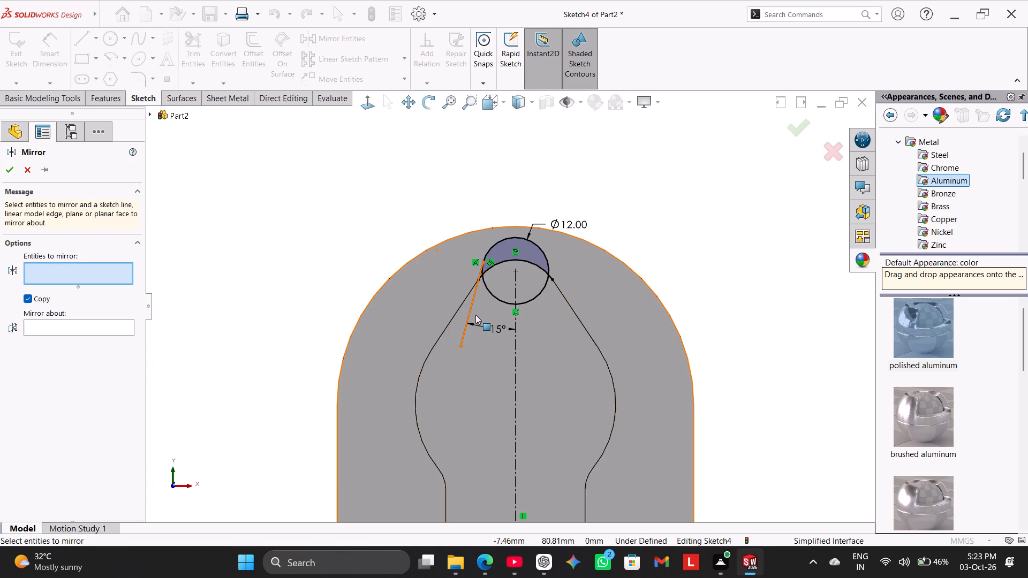
left_click(471, 313)
left_click(394, 230)
right_click(394, 230)
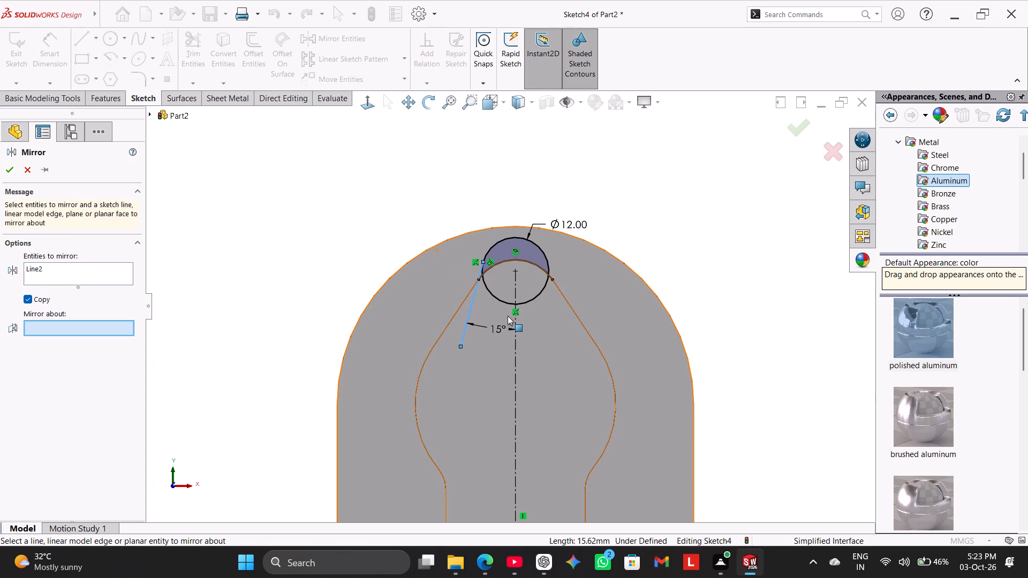
left_click(513, 324)
right_click(372, 233)
left_click(425, 309)
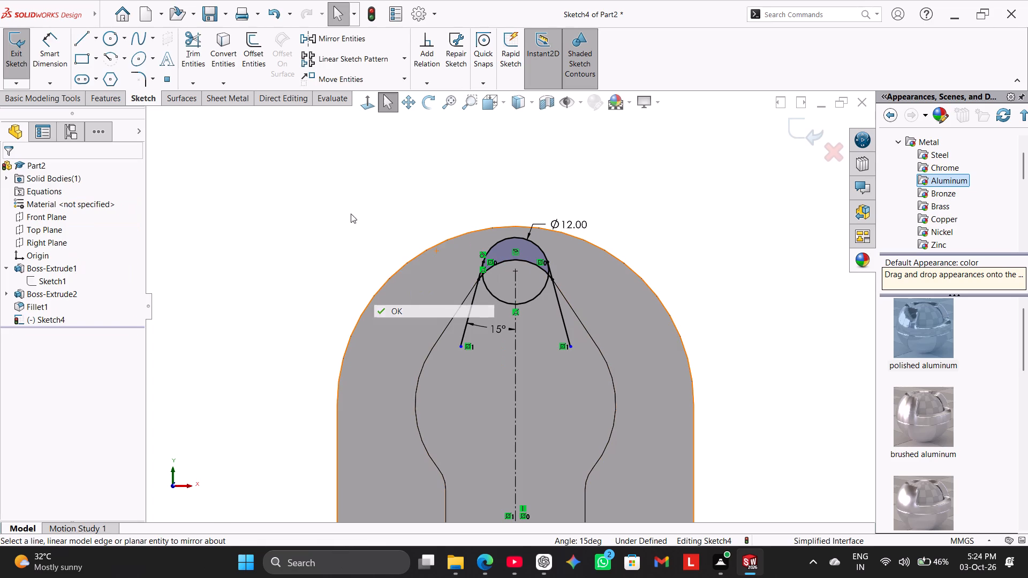
Trim both slanted lines back to the converted arc and remove the circle's short side segments between lines and arc.
left_click(193, 44)
scroll(592, 296, "down", 2)
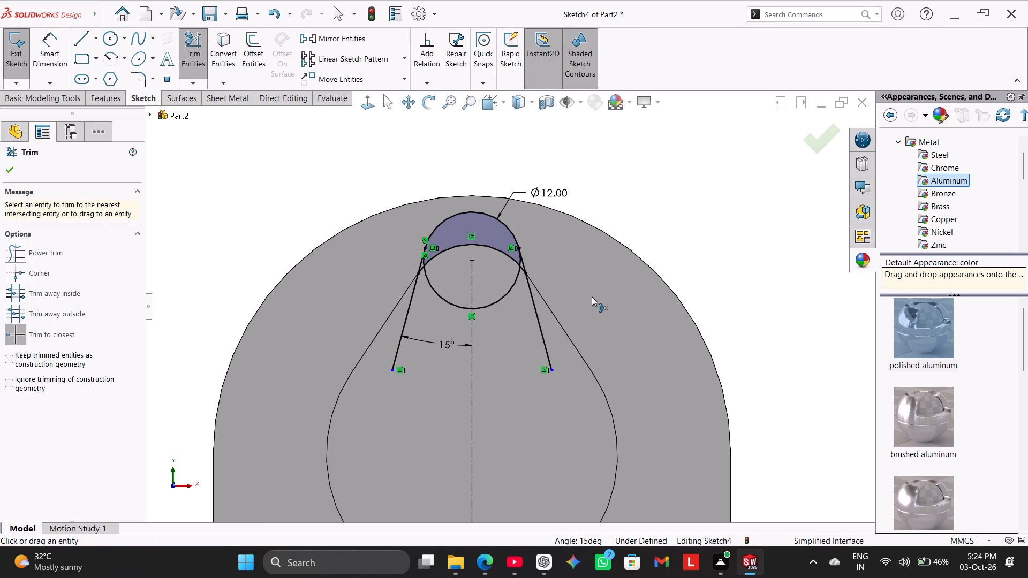
left_click(549, 359)
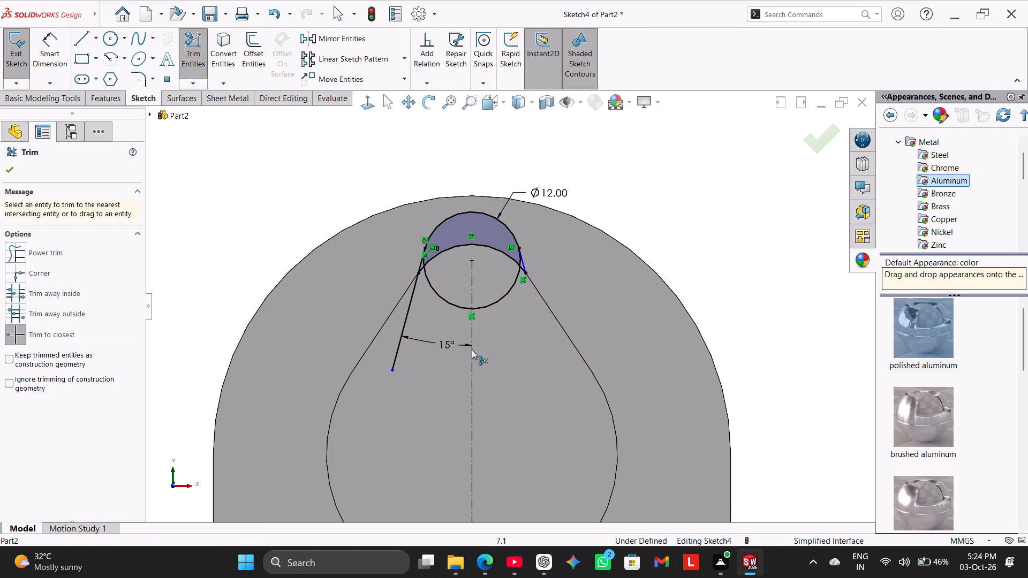
left_click(409, 318)
scroll(462, 265, "down", 4)
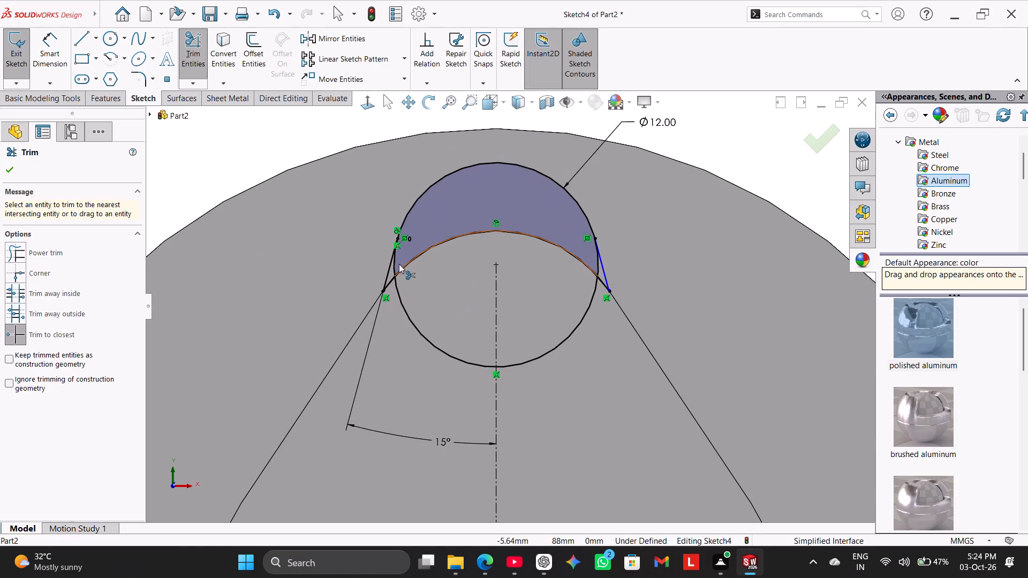
left_click(396, 265)
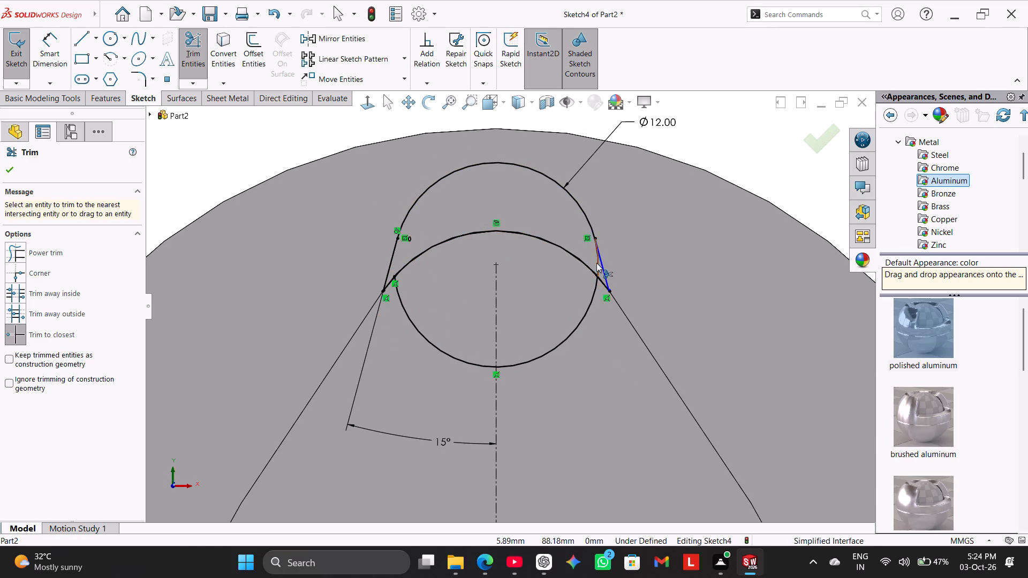
left_click(596, 263)
Trim the circle's lower portion below the converted arc, keeping the trimmed entities as construction geometry.
left_click(46, 356)
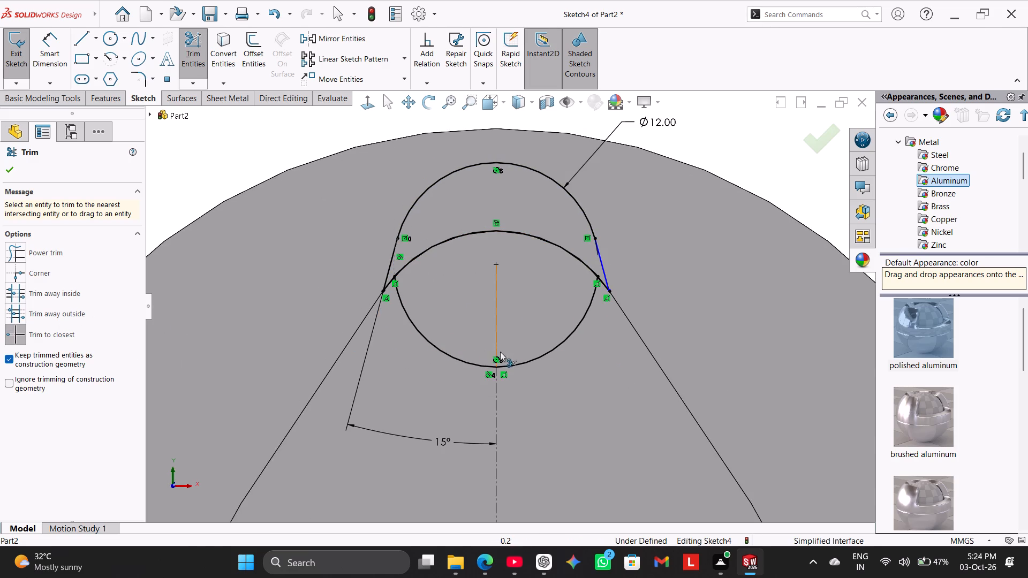
left_click(474, 362)
left_click(534, 359)
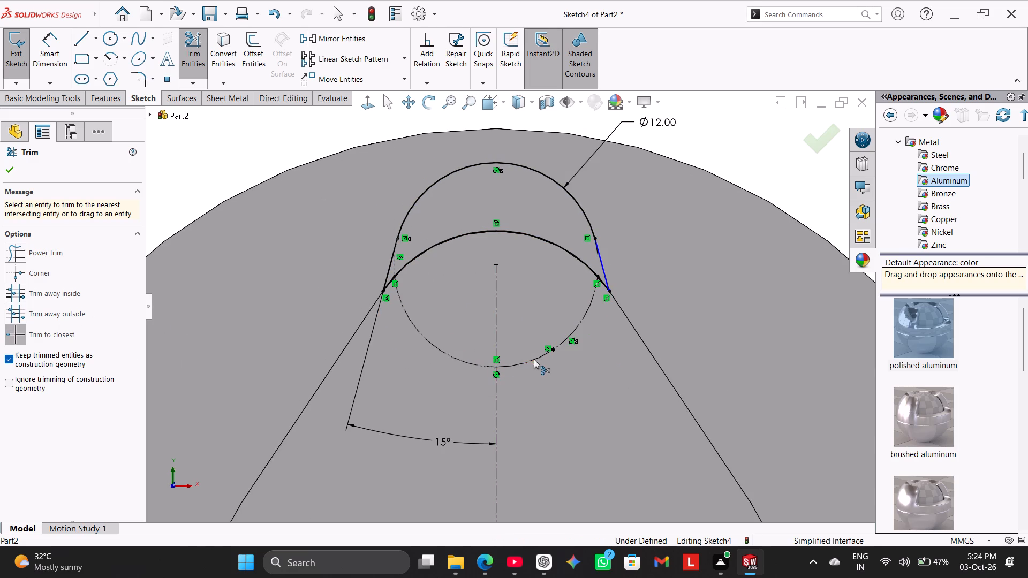
right_click(235, 168)
left_click(273, 206)
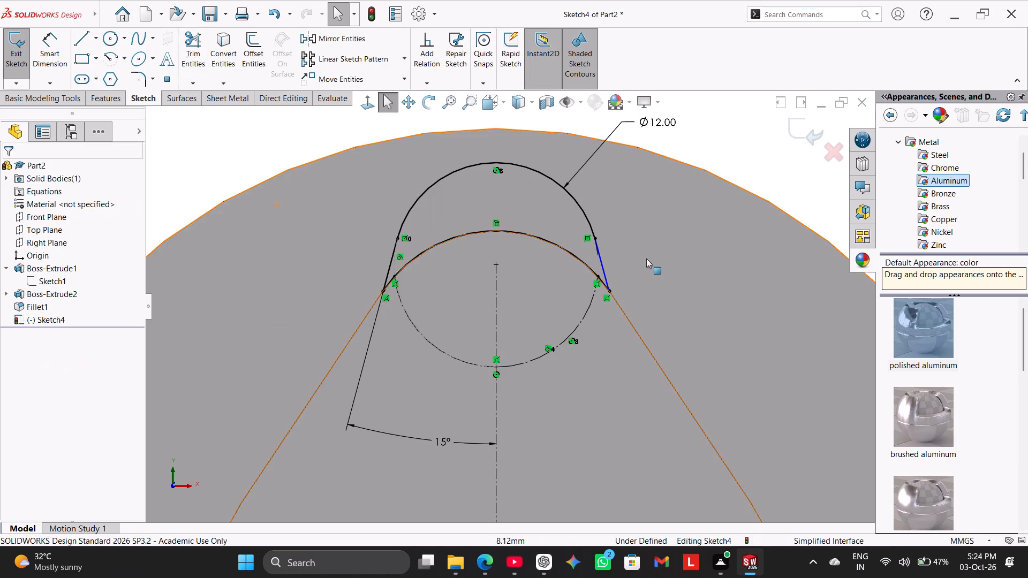
Add an Equal relation between the two short slanted lines.
scroll(646, 258, "down", 6)
scroll(568, 265, "up", 9)
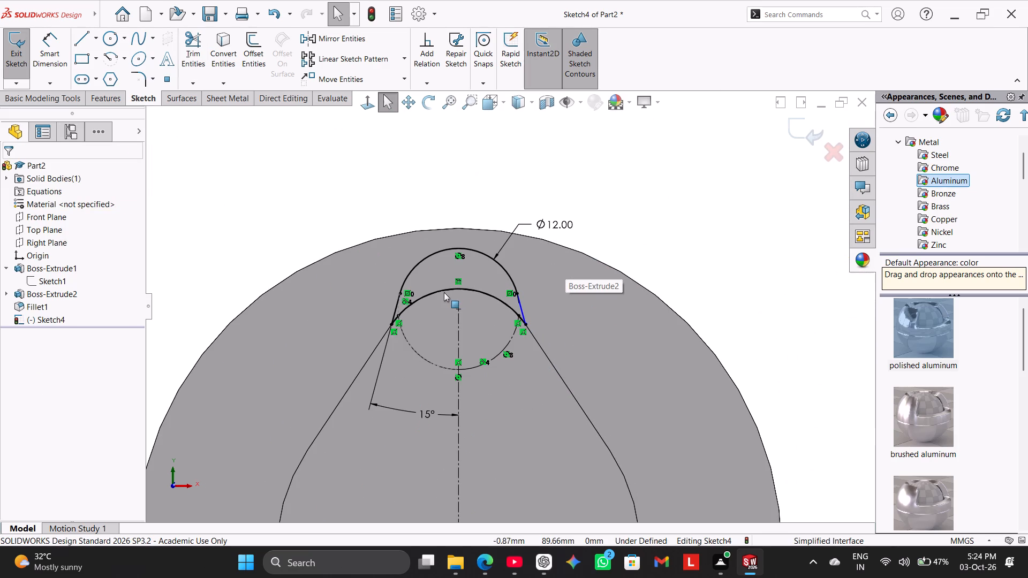
left_click(396, 309, "ctrl")
left_click(521, 310, "ctrl")
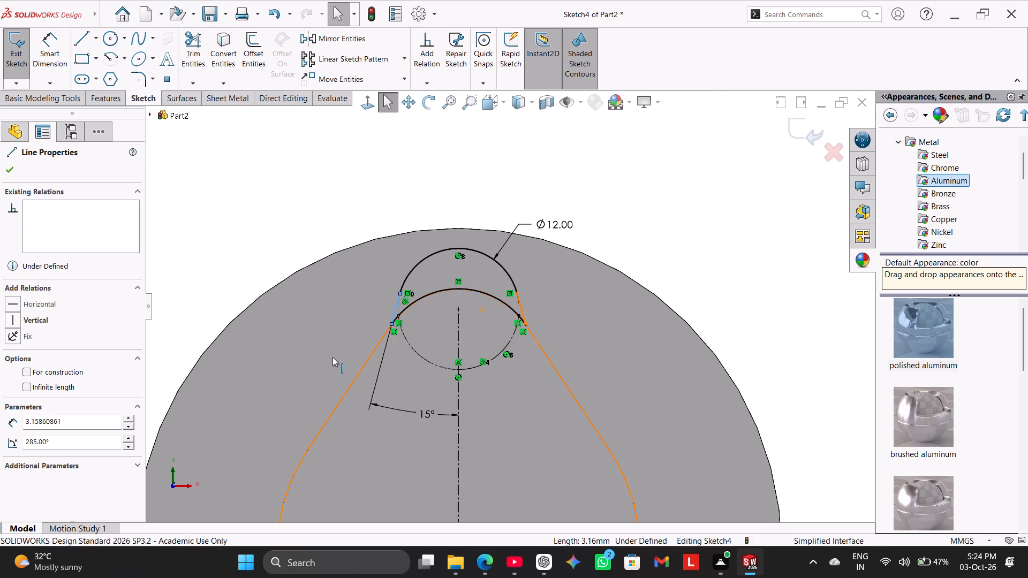
left_click(36, 439)
left_click(261, 212)
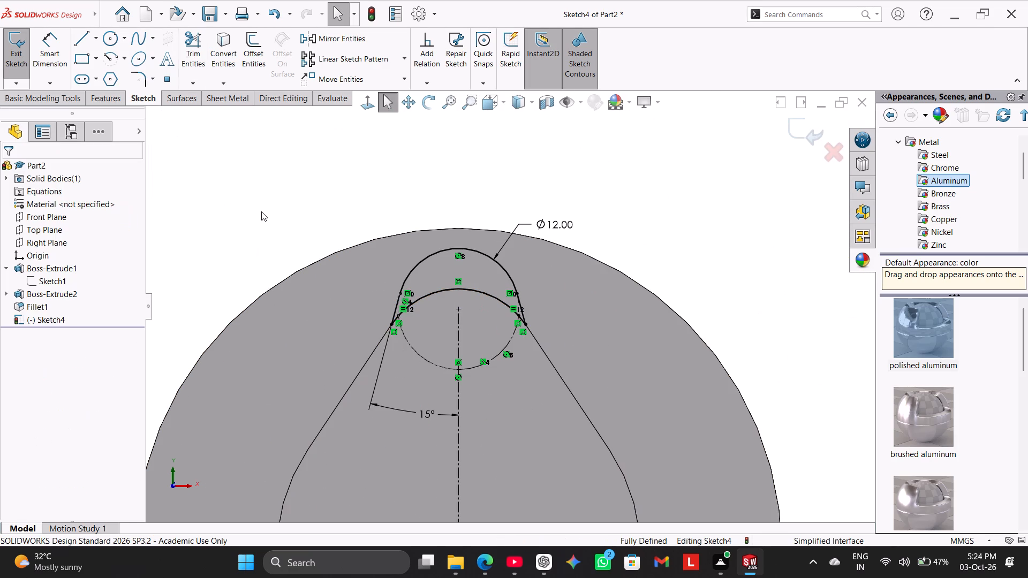
Examine the top contour sketch against the keyhole body and rear plate, both at an angle and face-on.
scroll(269, 207, "up", 2)
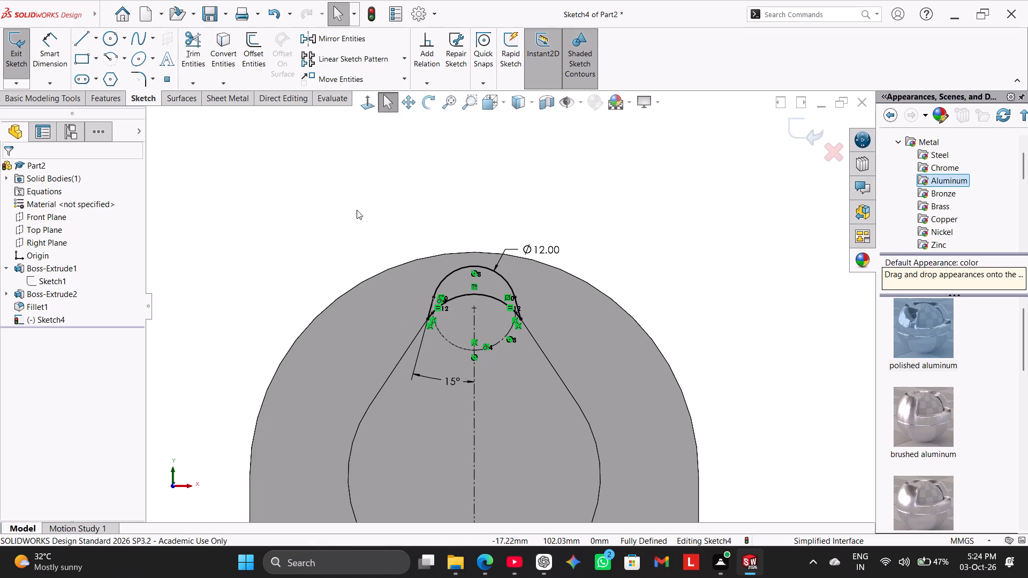
middle_click_drag(381, 218, 391, 226)
middle_click_drag(400, 219, 418, 230)
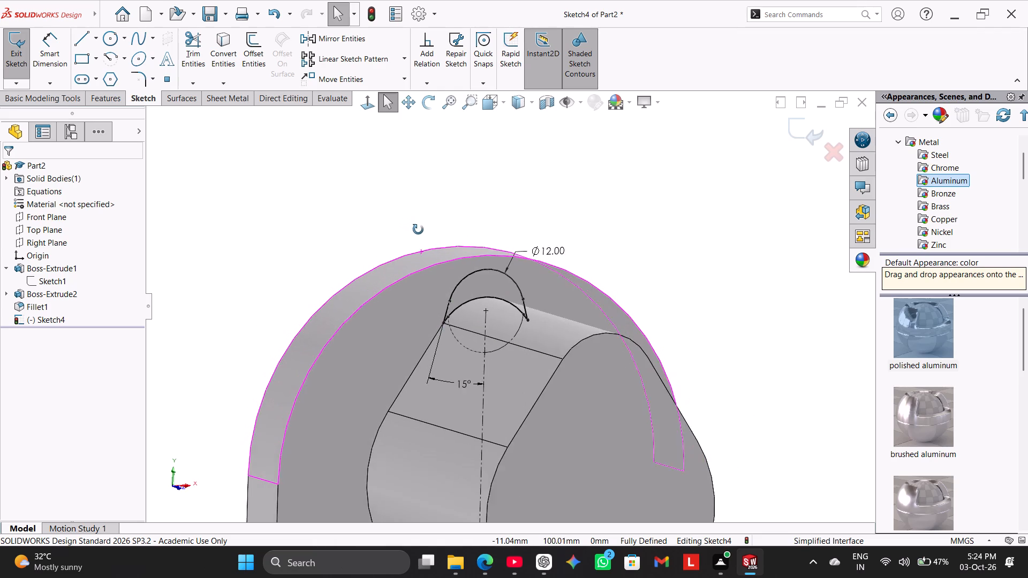
middle_click_drag(418, 230, 426, 237)
middle_click(400, 235)
left_click(364, 100)
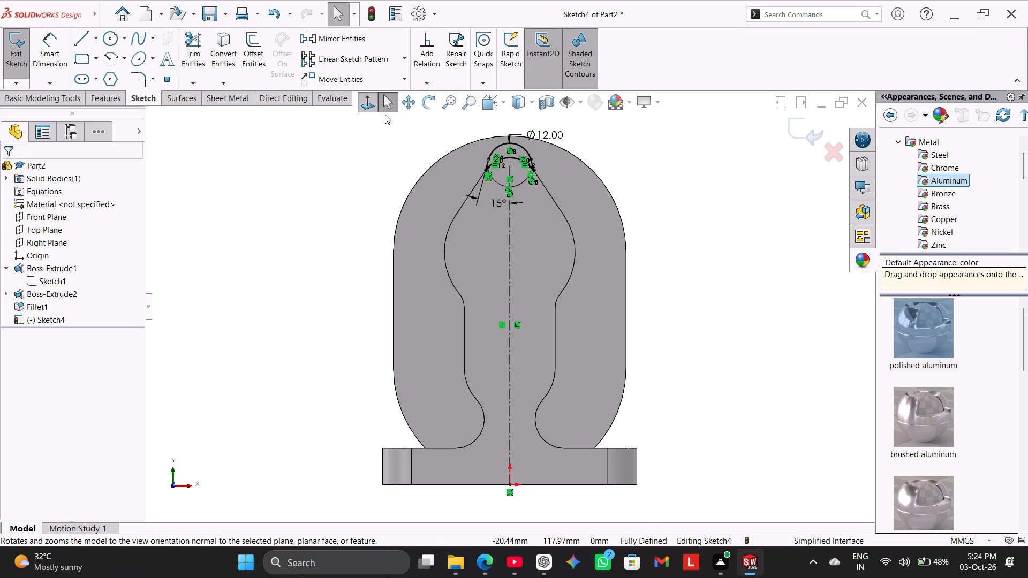
scroll(526, 151, "down", 9)
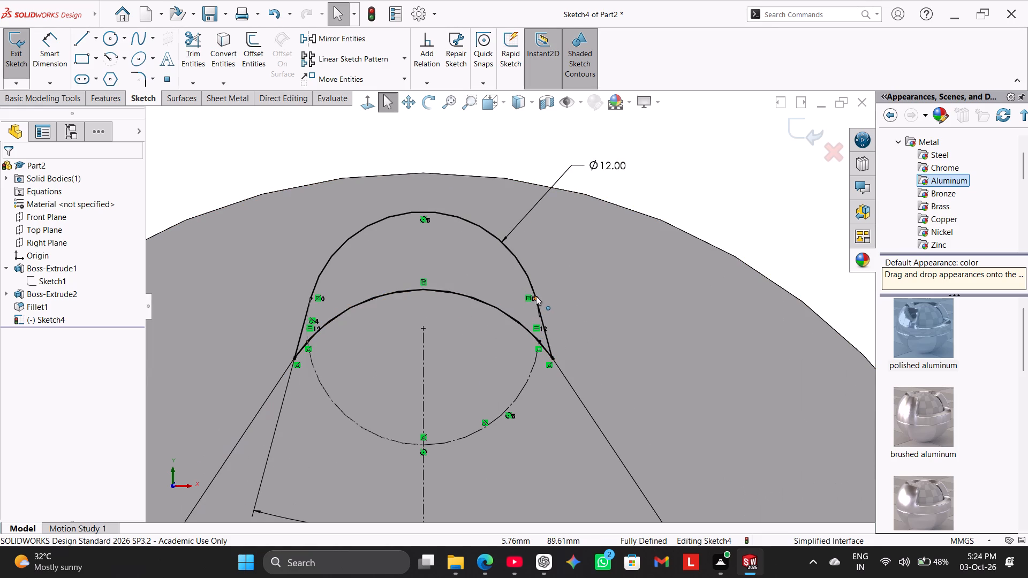
Start a boss extrusion of the top contour sketch, selecting the crescent region between the rounded outline and the converted arc.
left_click(107, 100)
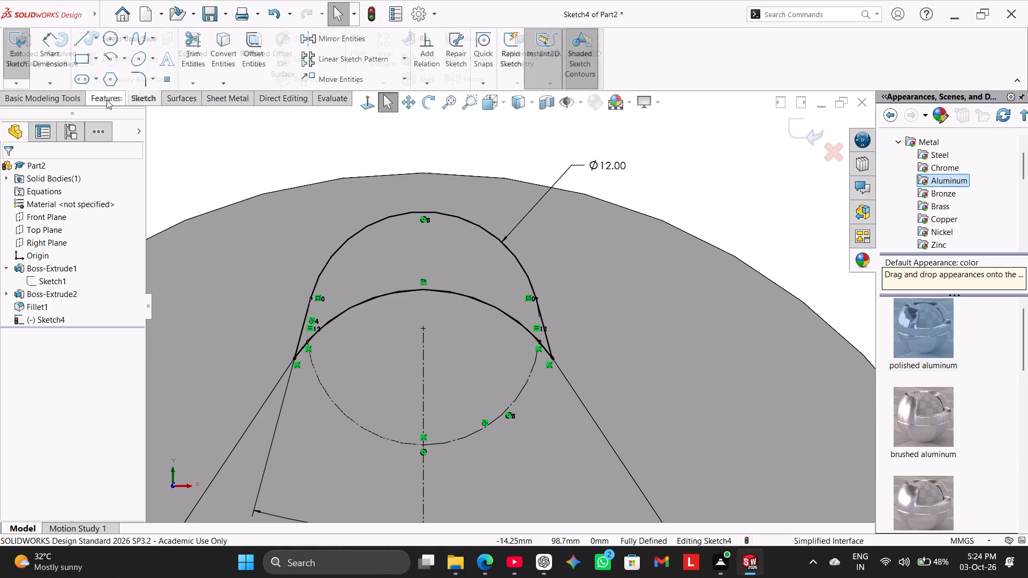
left_click(21, 49)
middle_click_drag(252, 148, 256, 148)
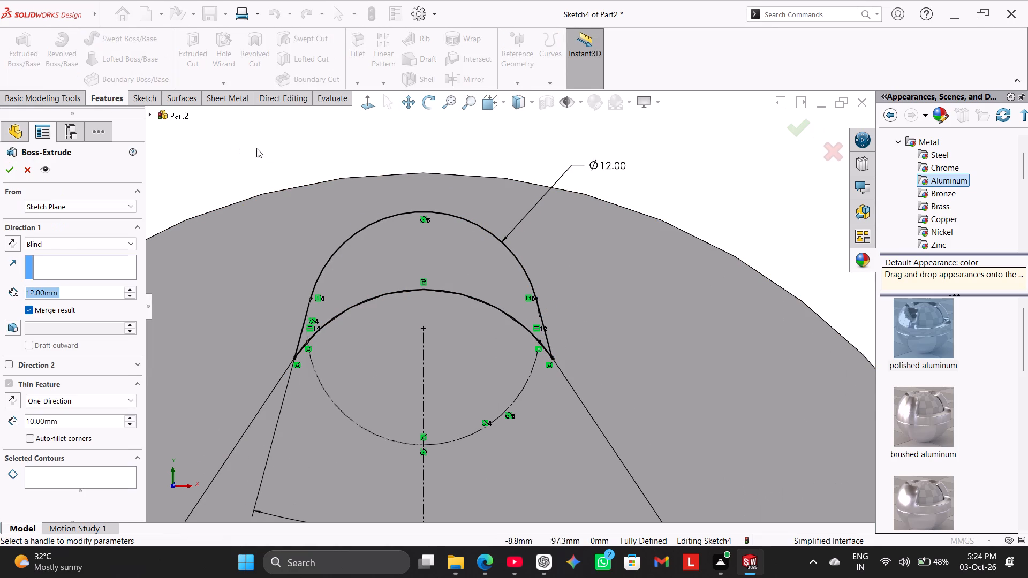
middle_click_drag(256, 148, 312, 192)
scroll(308, 193, "up", 2)
left_click(83, 476)
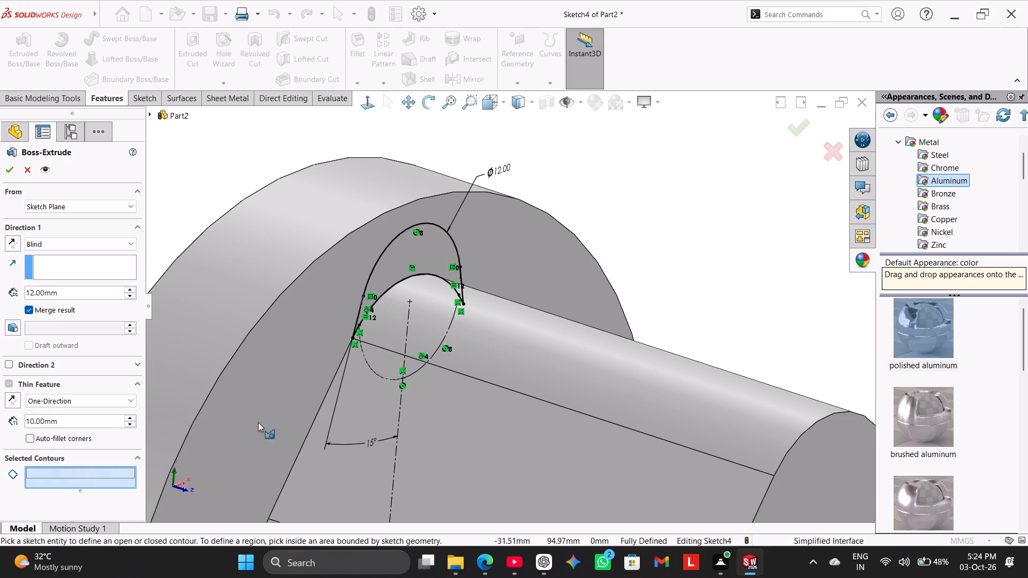
left_click(387, 276)
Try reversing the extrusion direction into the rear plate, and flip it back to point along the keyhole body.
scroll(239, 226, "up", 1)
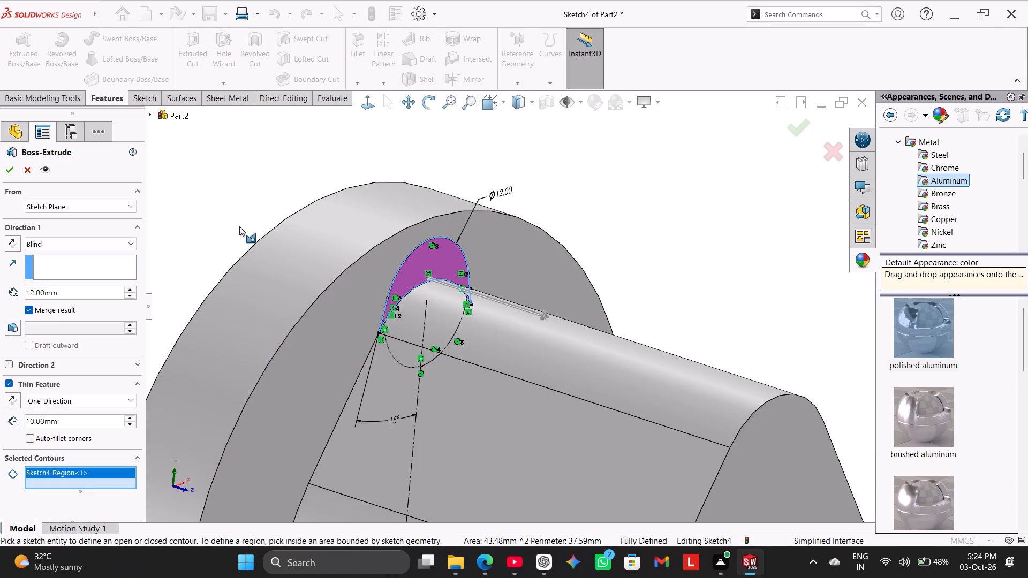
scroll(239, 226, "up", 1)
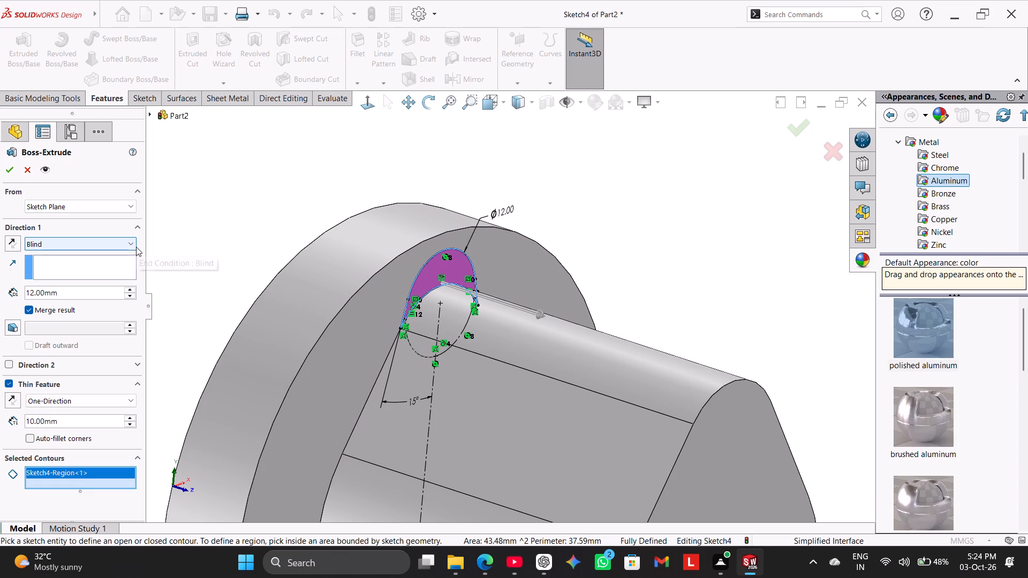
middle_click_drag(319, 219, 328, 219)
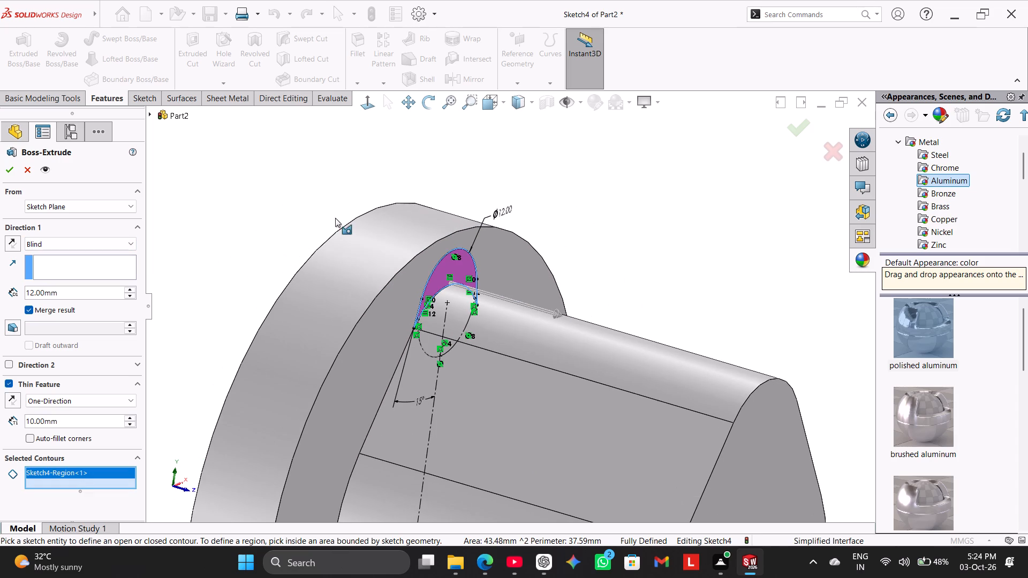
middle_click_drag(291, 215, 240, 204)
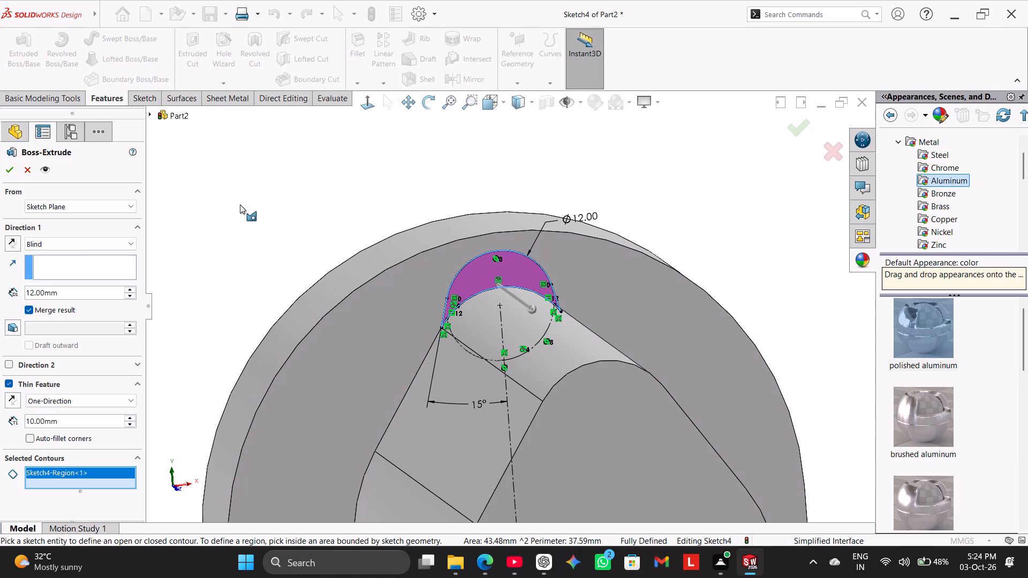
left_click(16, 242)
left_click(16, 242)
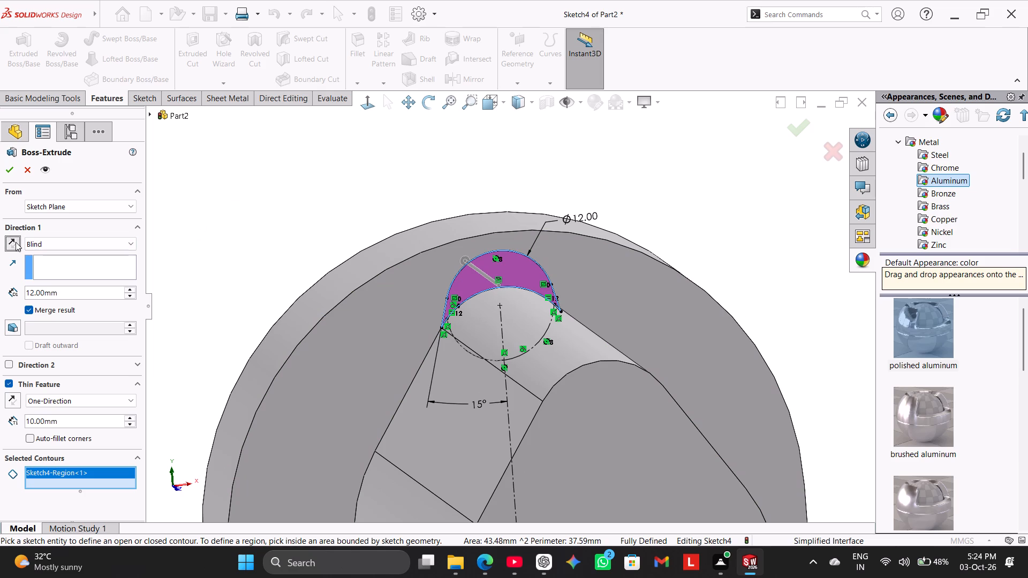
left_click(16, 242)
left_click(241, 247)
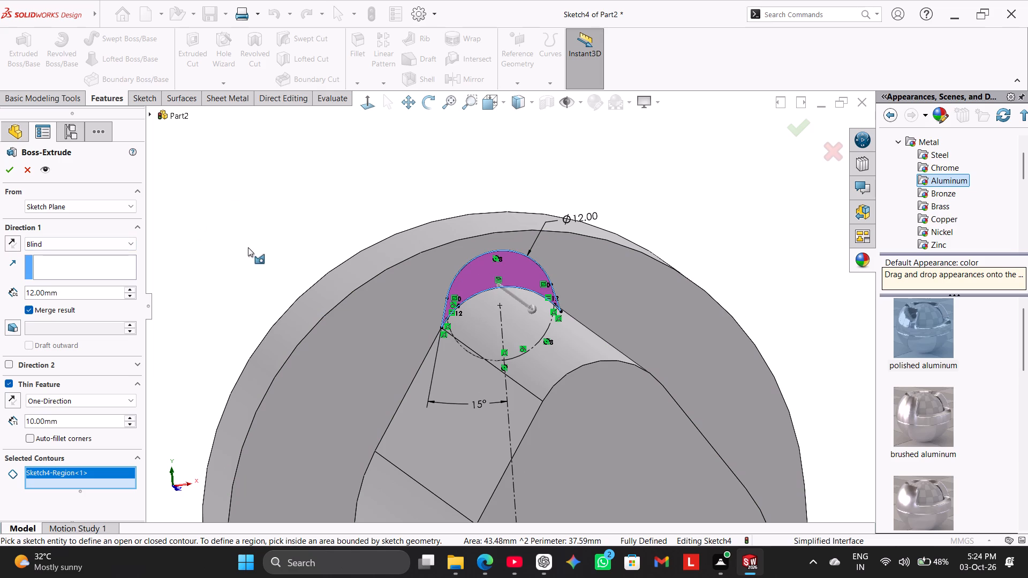
Examine the selected crescent region and extrusion direction against the keyhole body and rear plate from both sides and the front.
scroll(599, 277, "down", 3)
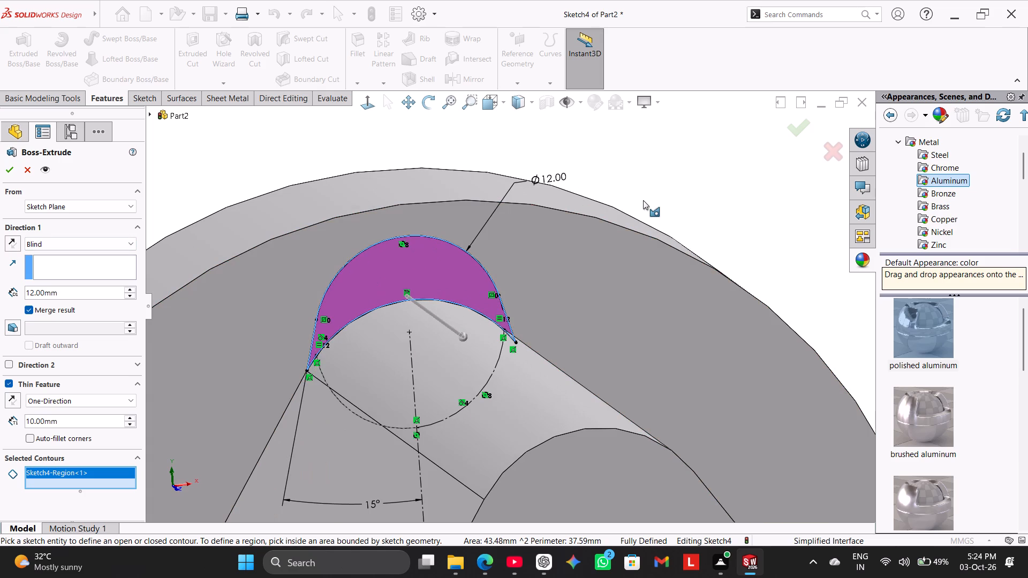
scroll(643, 200, "up", 4)
middle_click_drag(645, 239, 563, 233)
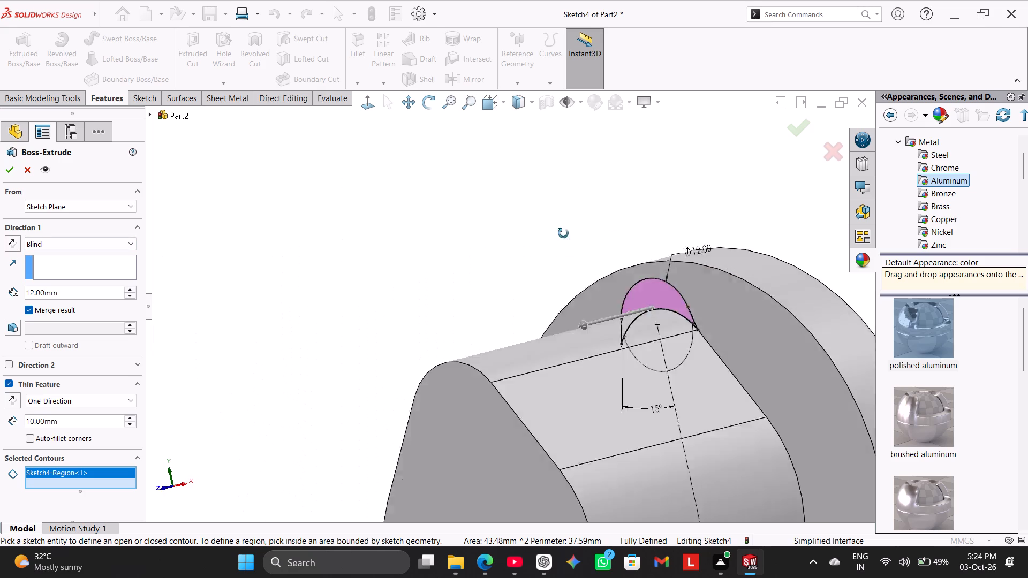
middle_click_drag(563, 233, 559, 233)
scroll(694, 259, "up", 1)
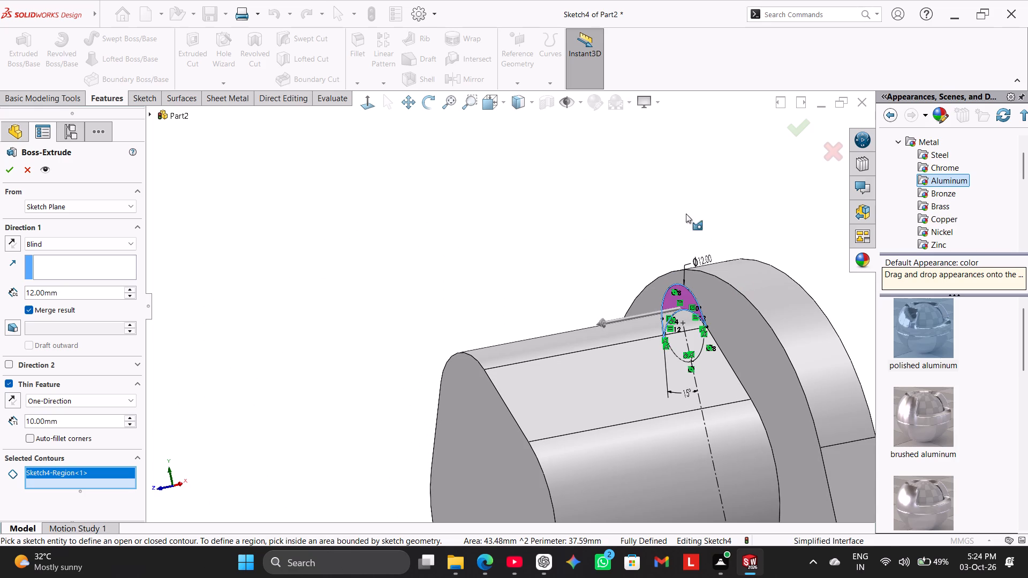
middle_click_drag(657, 185, 719, 206)
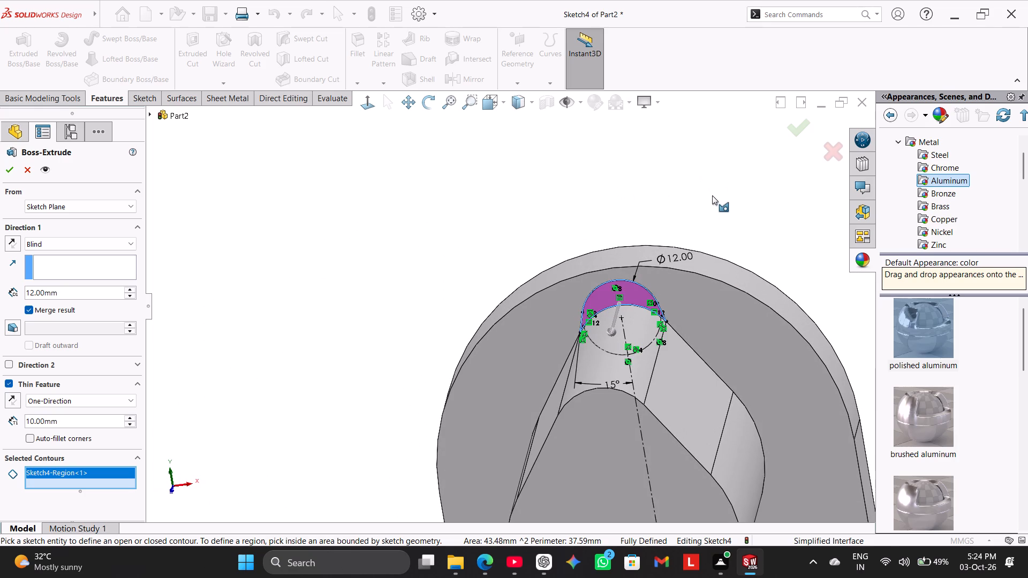
middle_click_drag(707, 201, 704, 176)
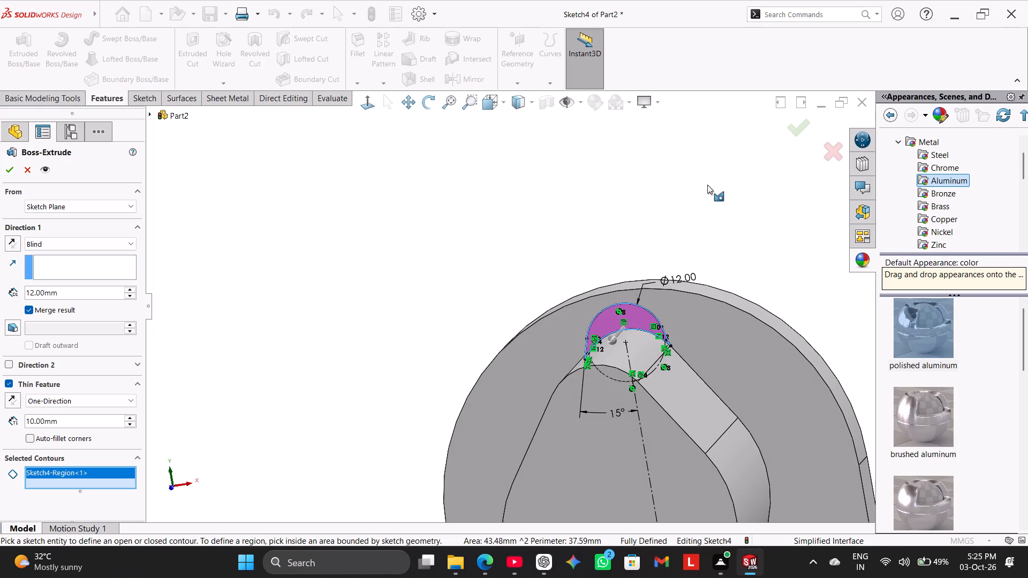
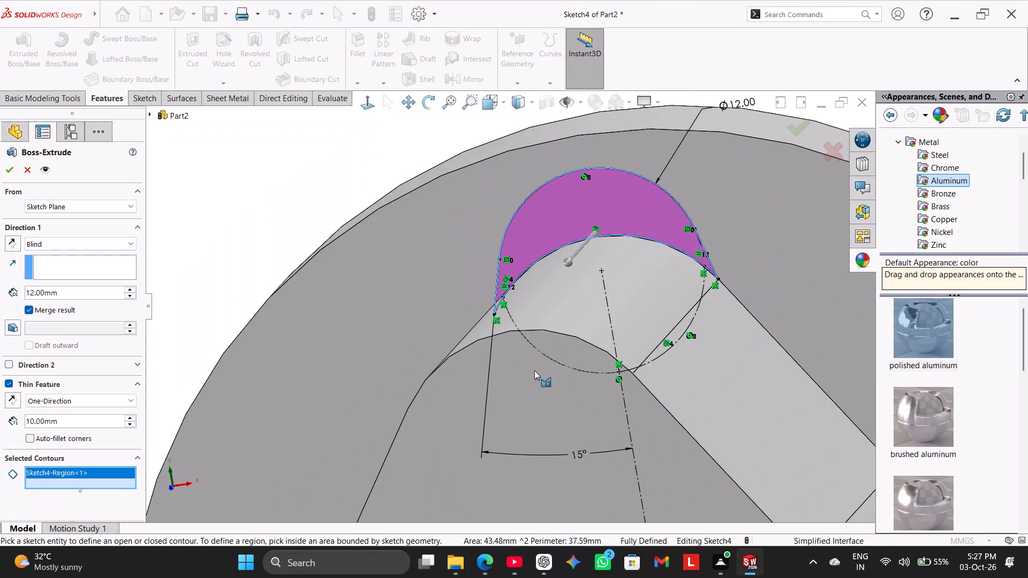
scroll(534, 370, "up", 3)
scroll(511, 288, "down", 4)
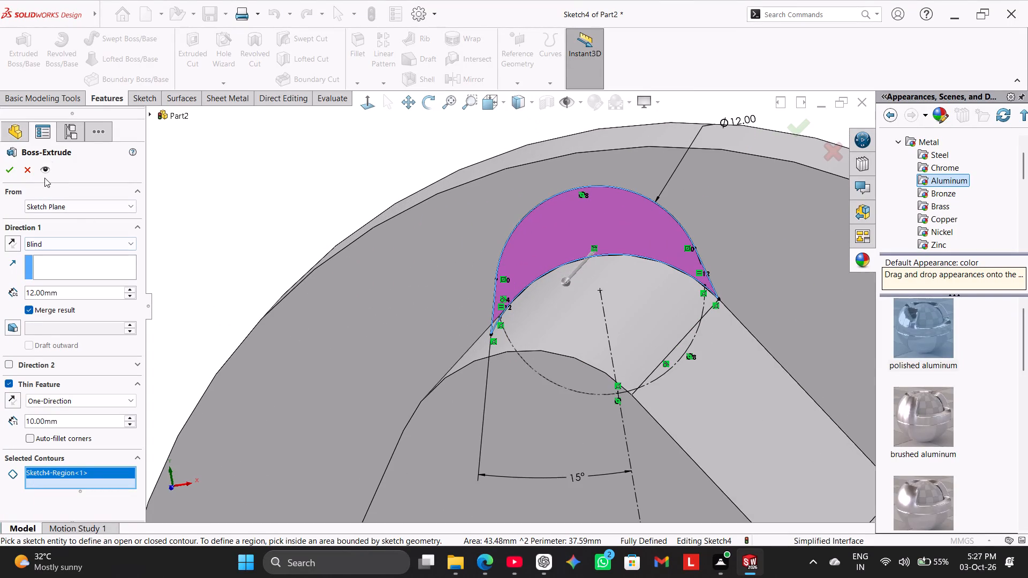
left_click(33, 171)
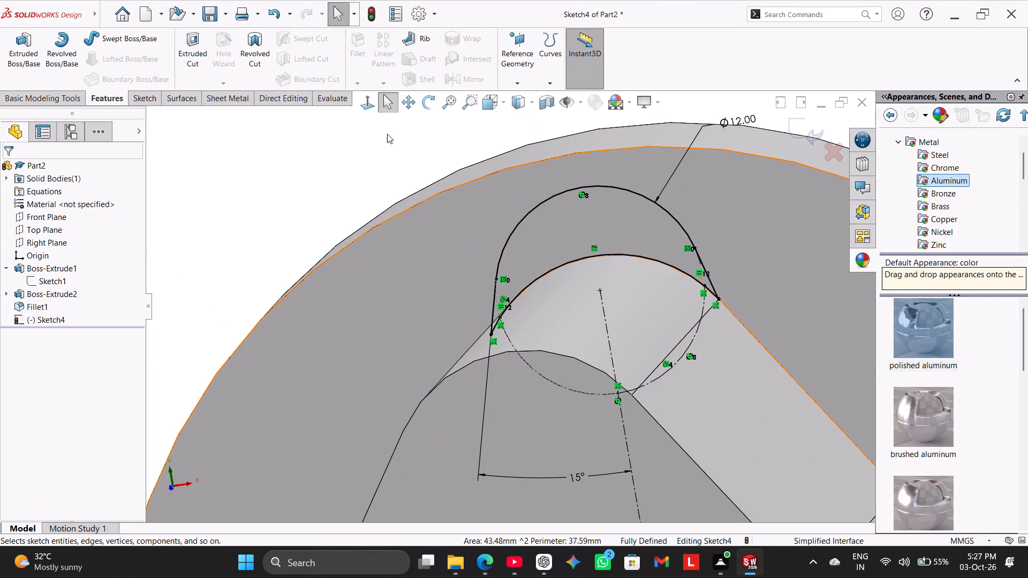
Trim the short overhang of the lower arc beyond the slanted side line at the crescent profile's left corner.
scroll(525, 271, "down", 7)
scroll(441, 397, "down", 3)
scroll(397, 414, "down", 3)
scroll(416, 374, "down", 2)
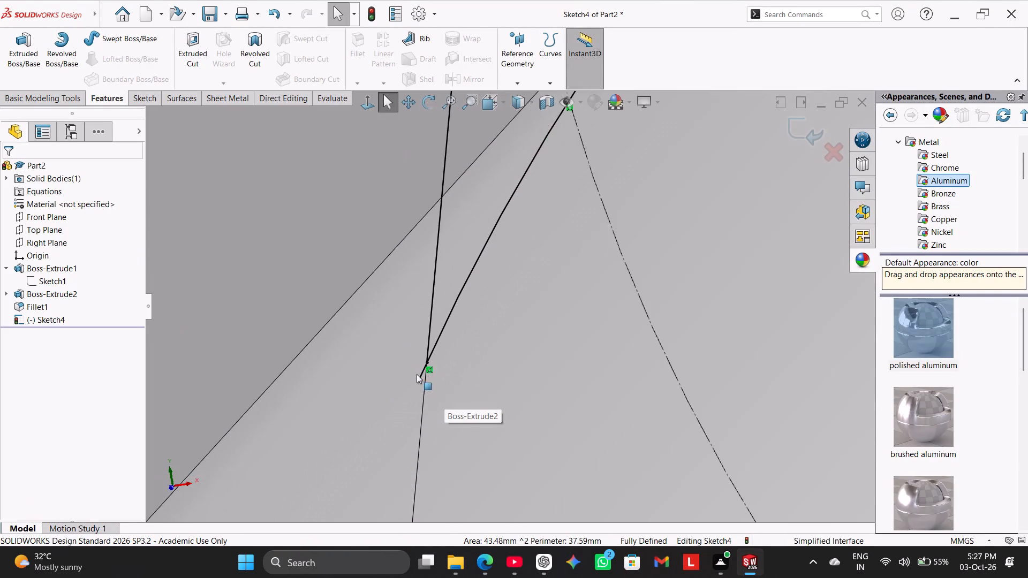
scroll(436, 368, "down", 7)
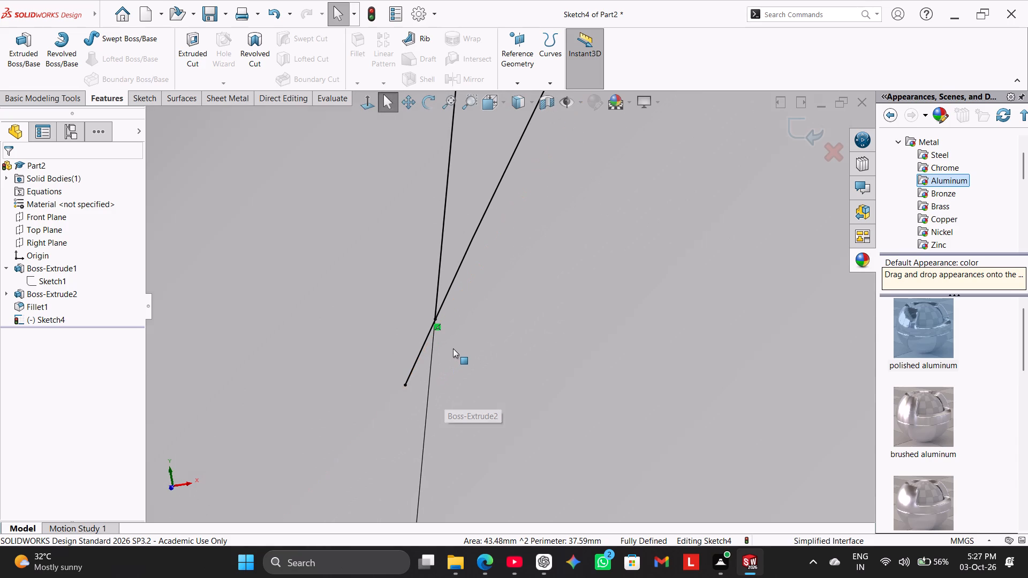
scroll(453, 291, "down", 6)
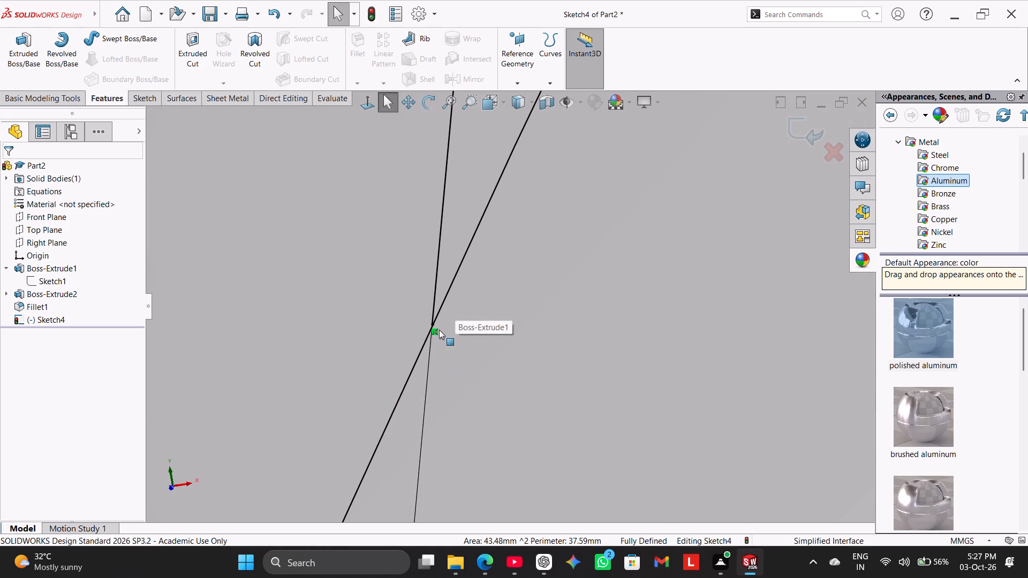
scroll(439, 330, "up", 14)
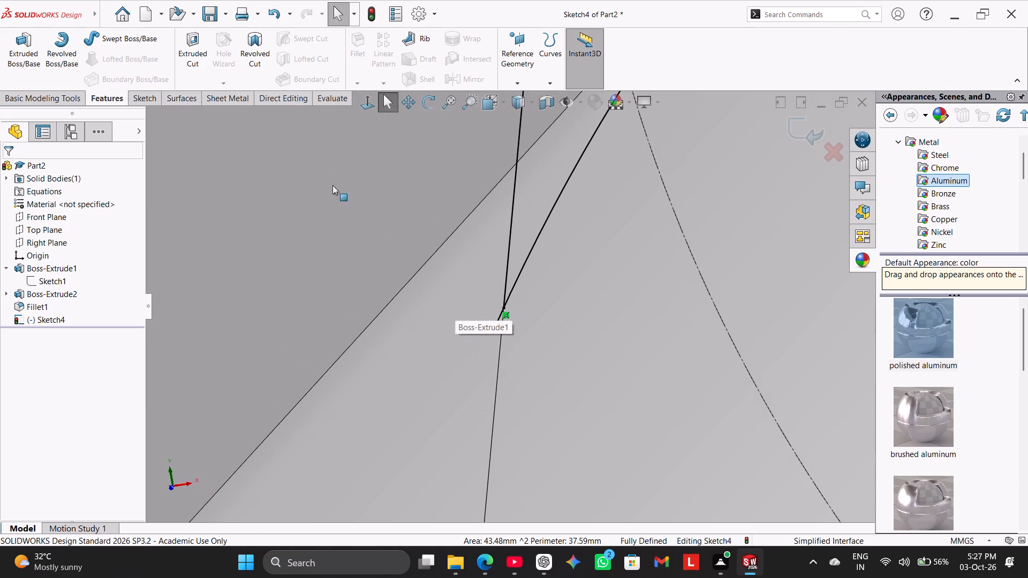
left_click(161, 103)
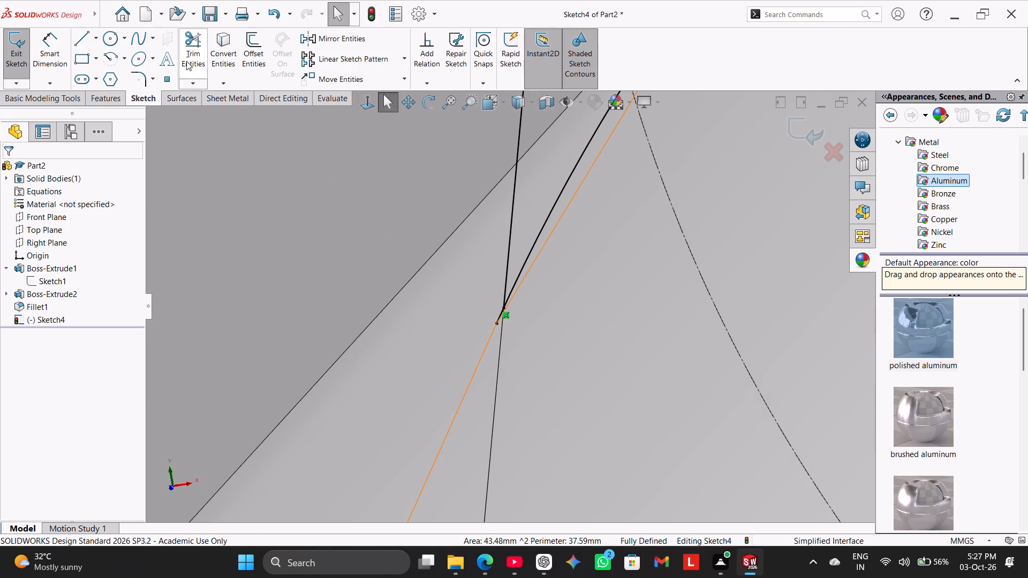
left_click(188, 57)
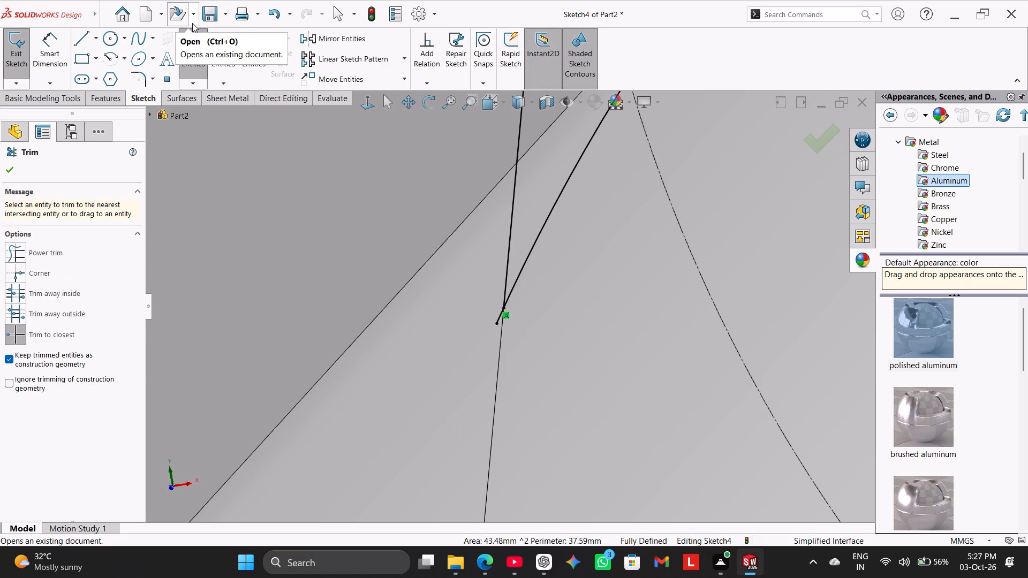
left_click(498, 316)
Trim the lower arc's short overhang at the crescent profile's right corner to close the profile.
scroll(653, 226, "up", 14)
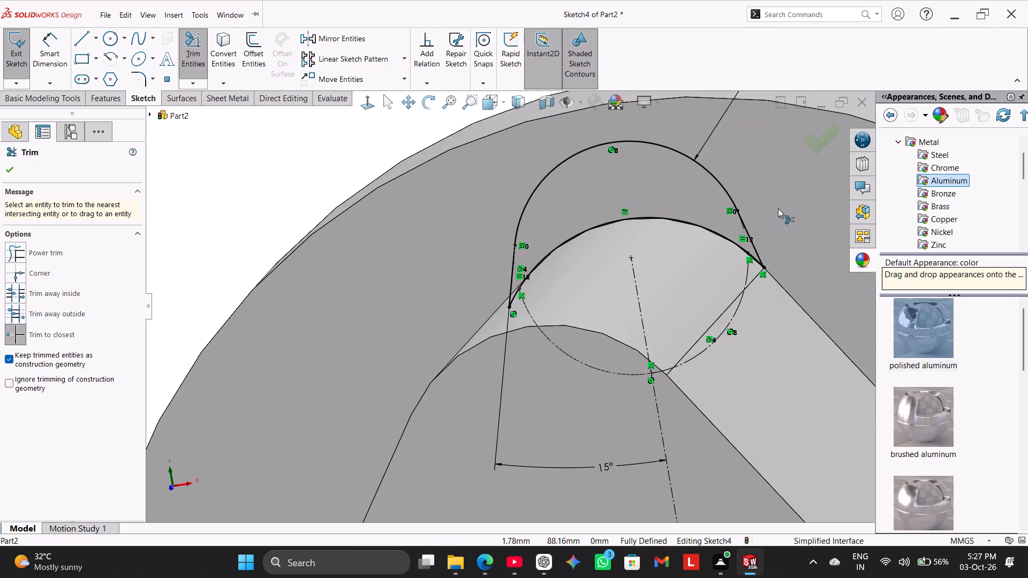
scroll(789, 215, "down", 10)
scroll(490, 328, "down", 6)
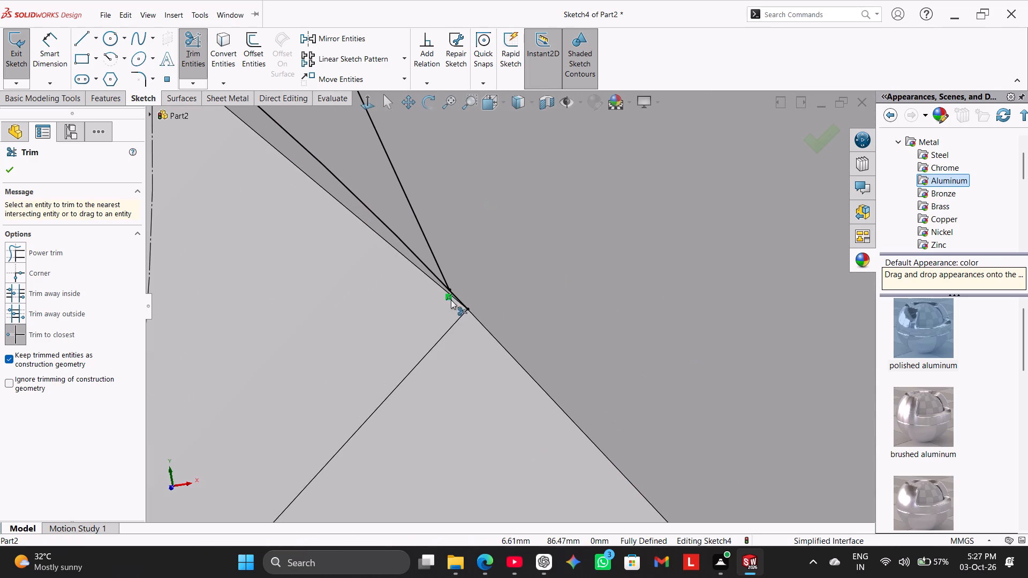
left_click(458, 299)
scroll(459, 313, "up", 10)
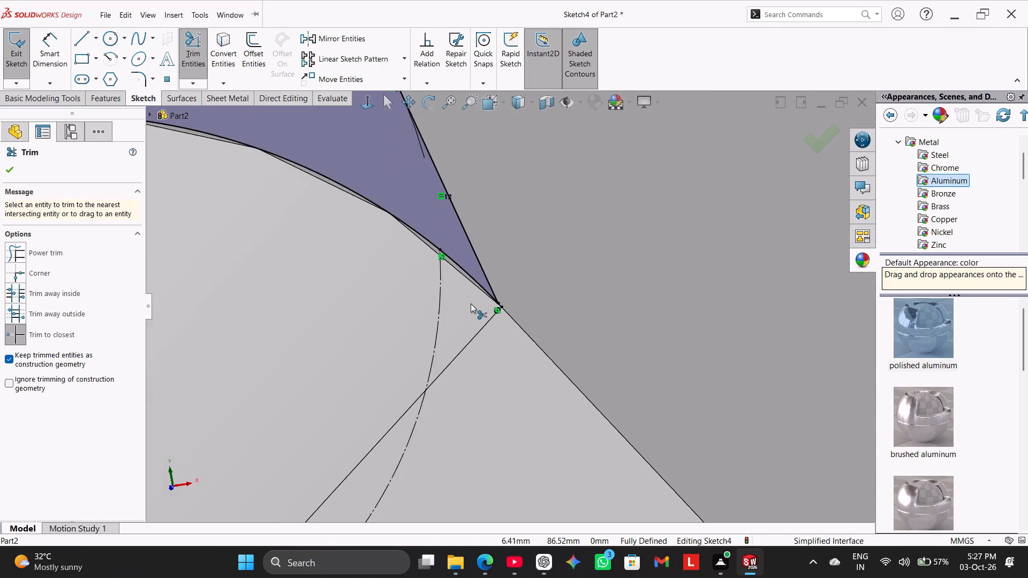
scroll(471, 303, "up", 10)
right_click(326, 178)
left_click(371, 210)
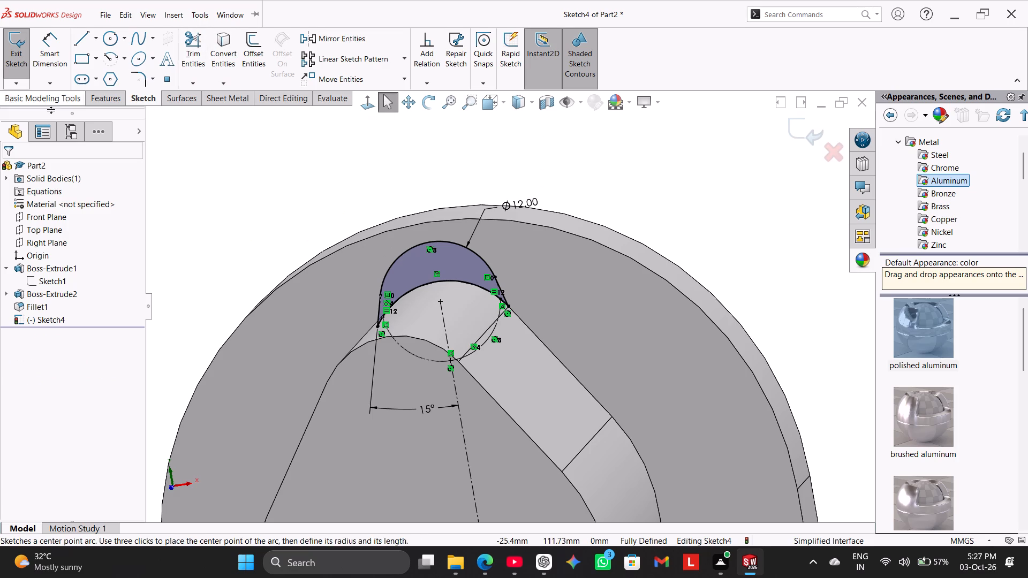
Extrude the closed crescent profile as a 12 mm blind boss merged with the body, and show the part in isometric view.
left_click(112, 96)
left_click(27, 56)
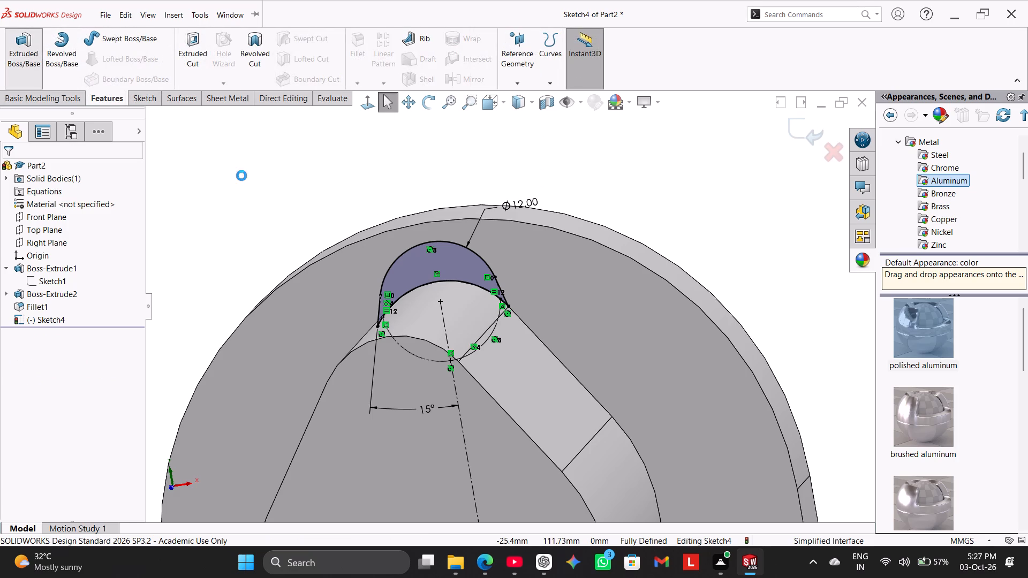
middle_click_drag(358, 182, 424, 197)
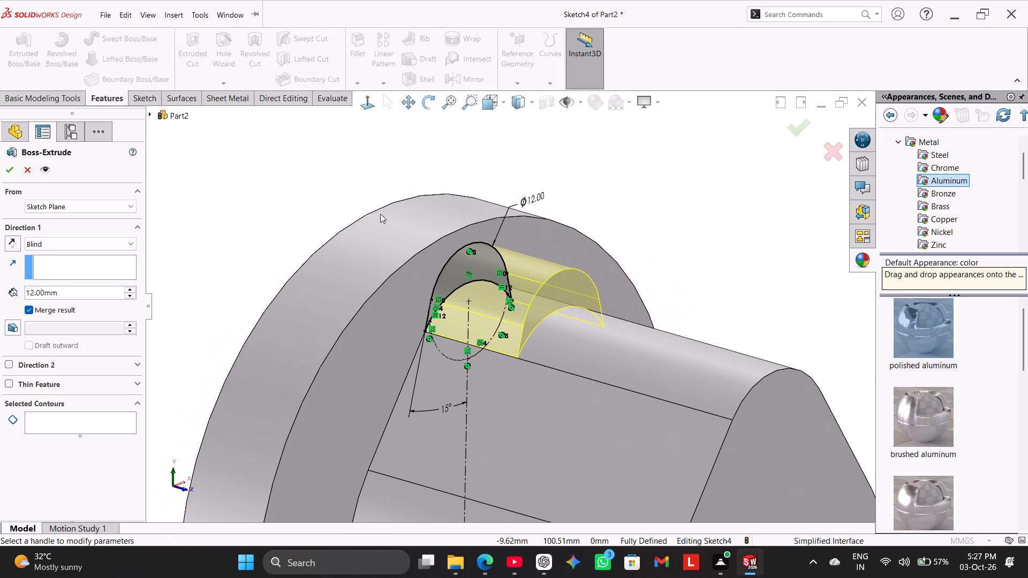
left_click(4, 167)
left_click(282, 222)
right_click_drag(271, 237, 581, 76)
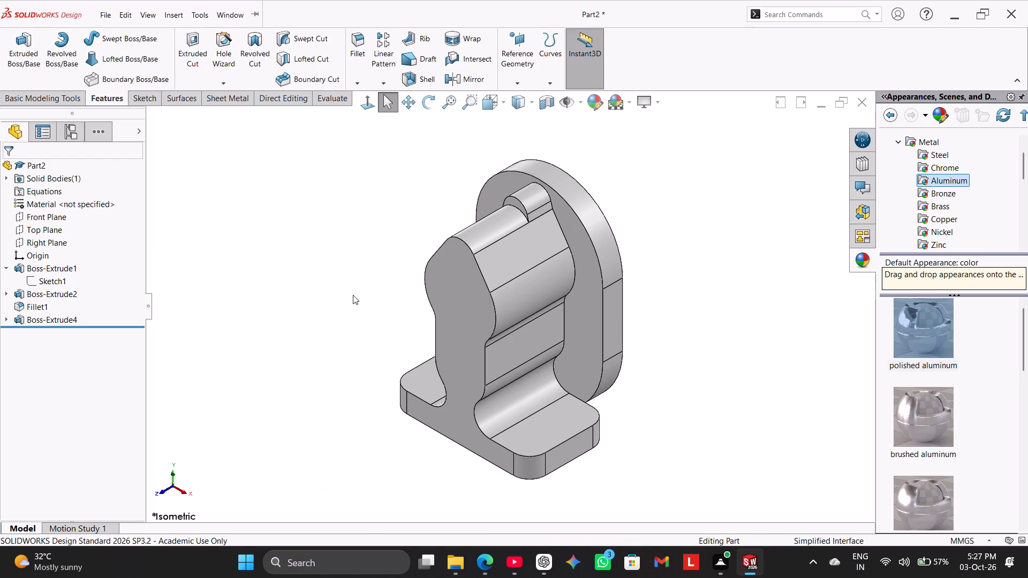
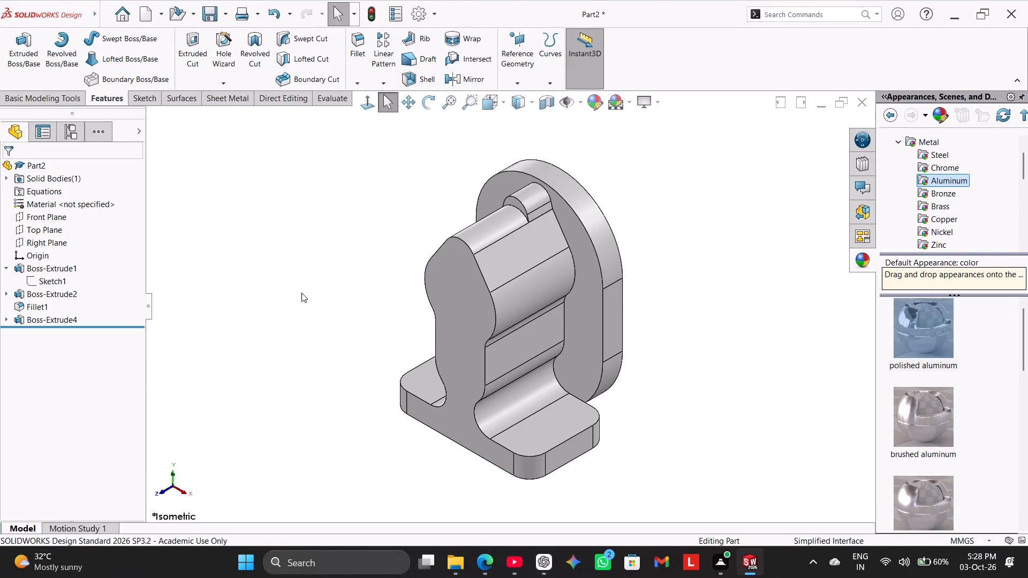
Section the part along the Right Plane and view the cut face straight on.
left_click(543, 104)
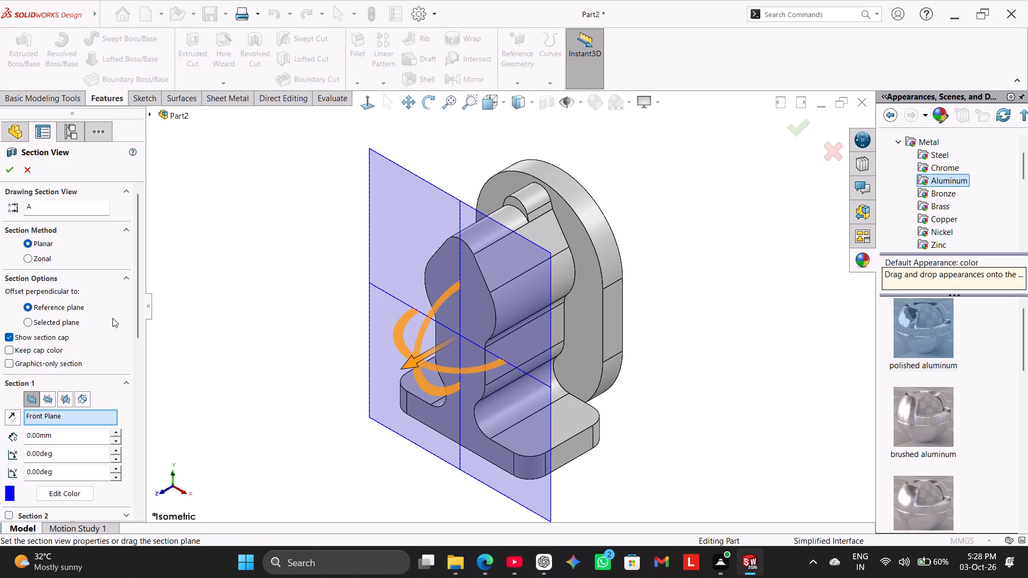
left_click(62, 396)
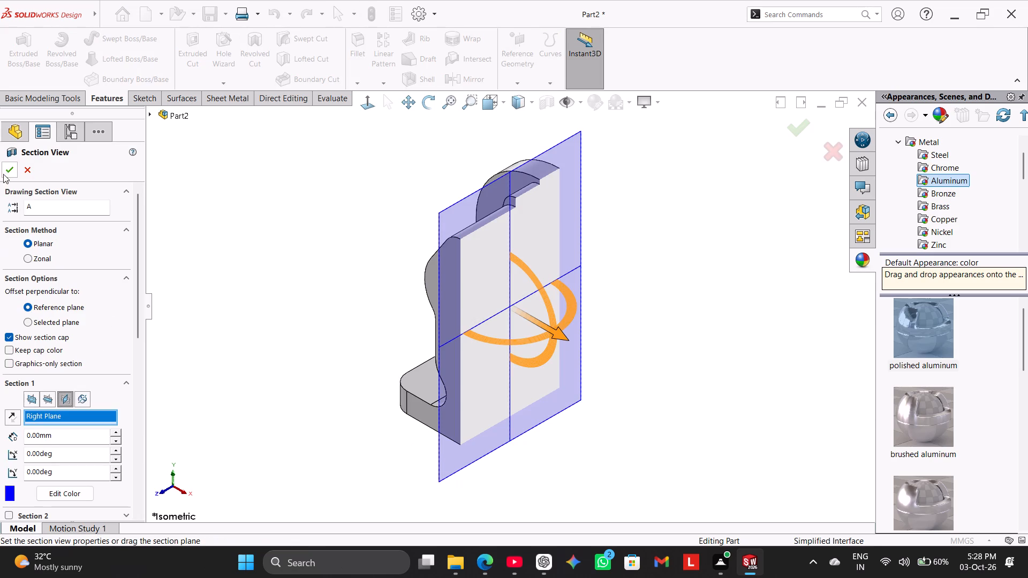
left_click(4, 171)
left_click(227, 249)
left_click(368, 109)
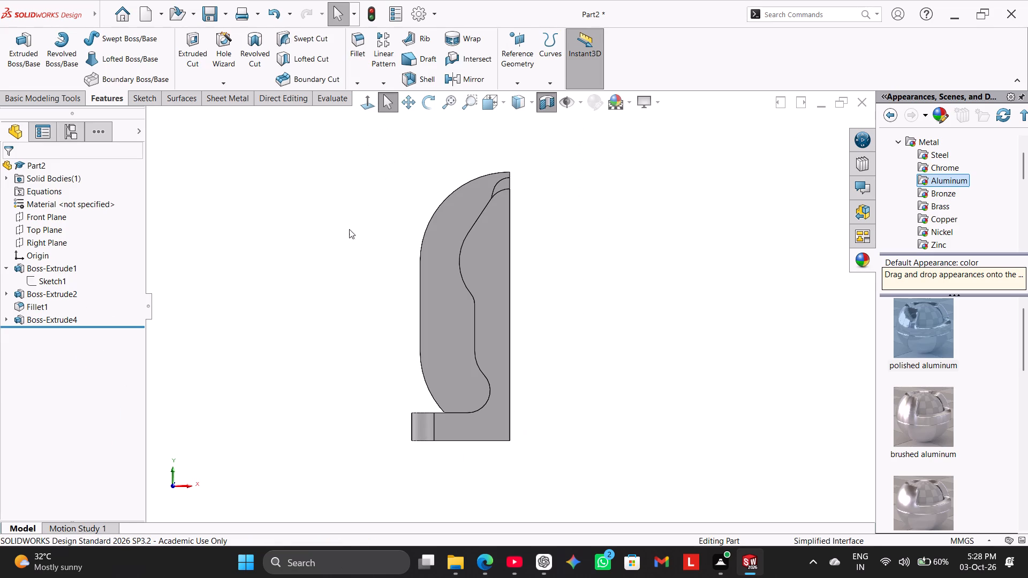
left_click(364, 110)
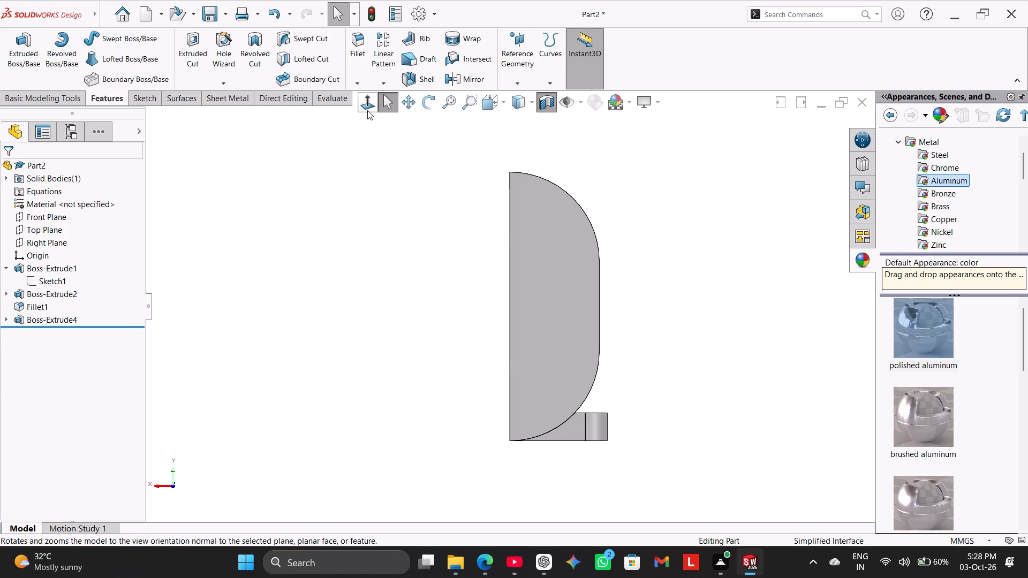
left_click(367, 110)
left_click(540, 107)
left_click(546, 98)
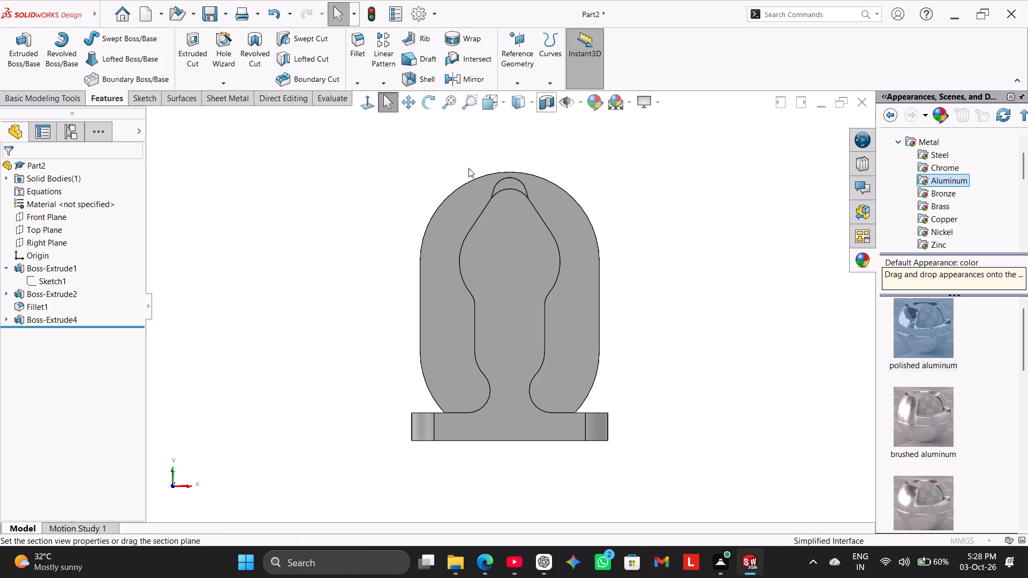
middle_click_drag(378, 167, 314, 200)
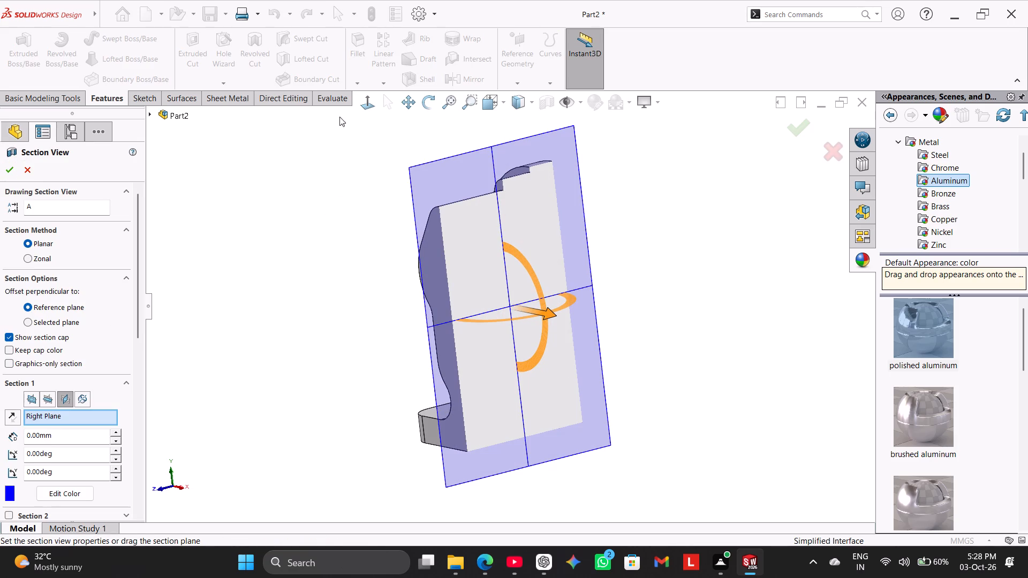
left_click(362, 98)
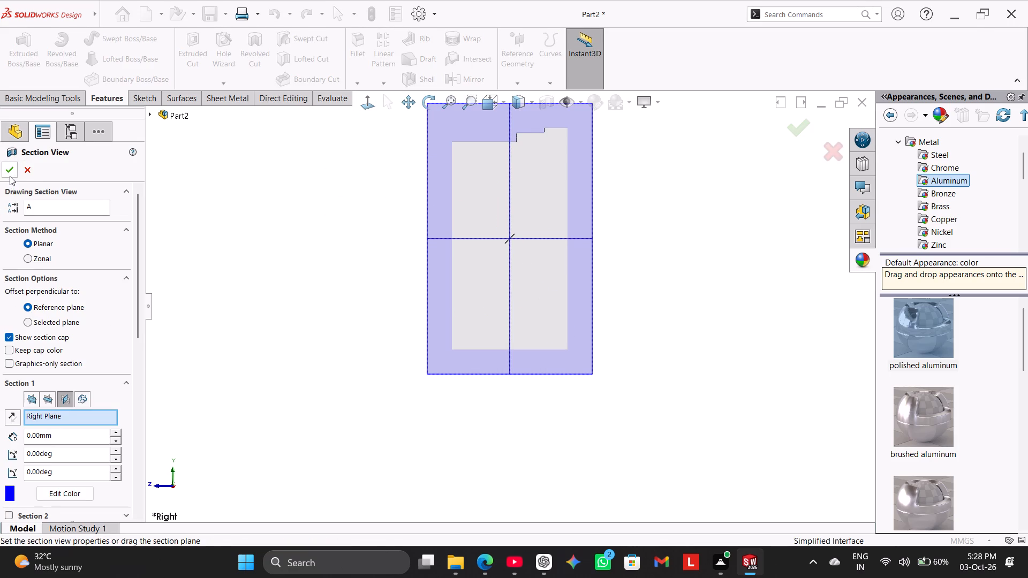
left_click(10, 176)
scroll(471, 162, "down", 3)
scroll(584, 243, "up", 1)
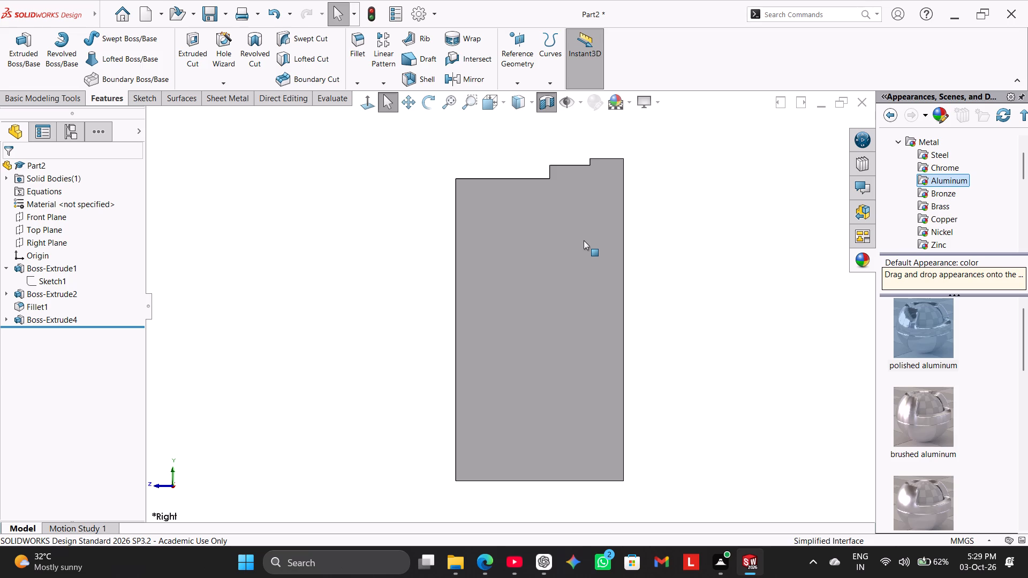
Start a sketch on the Right Plane and draw a horizontal centerline across the upper body, extending past both end faces.
left_click(152, 93)
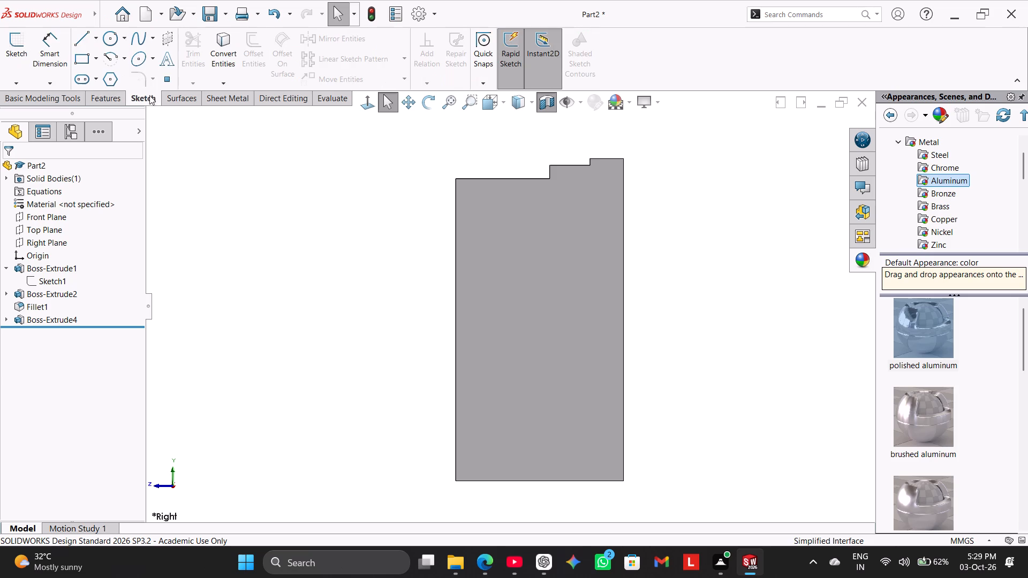
left_click(57, 238)
left_click(69, 217)
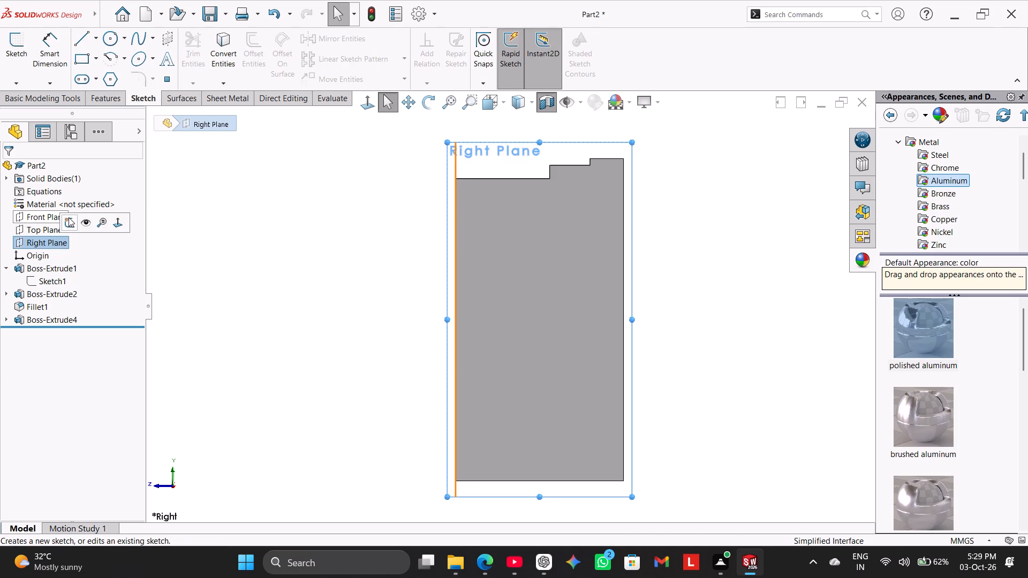
left_click(97, 36)
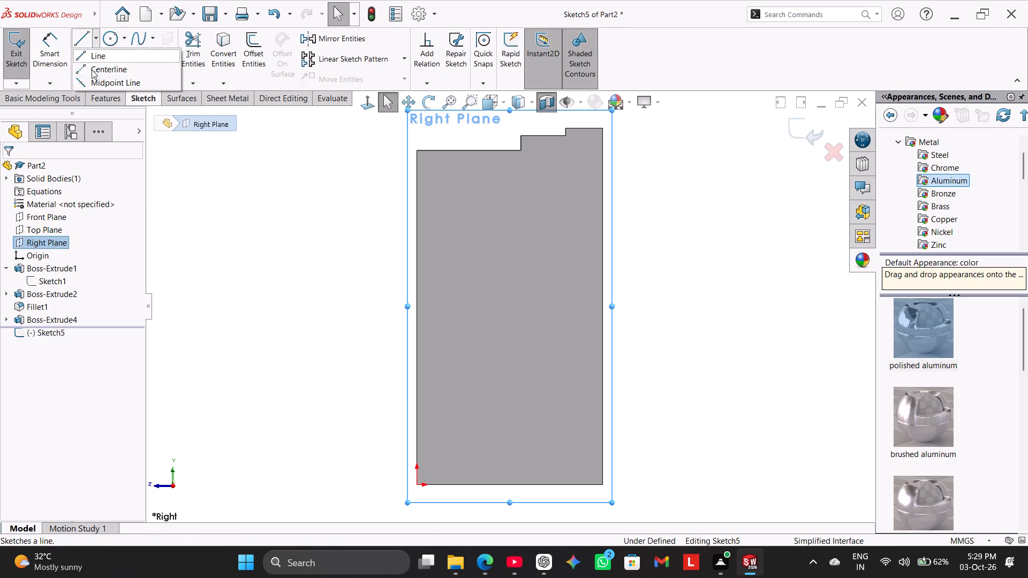
left_click(92, 66)
left_click(358, 237)
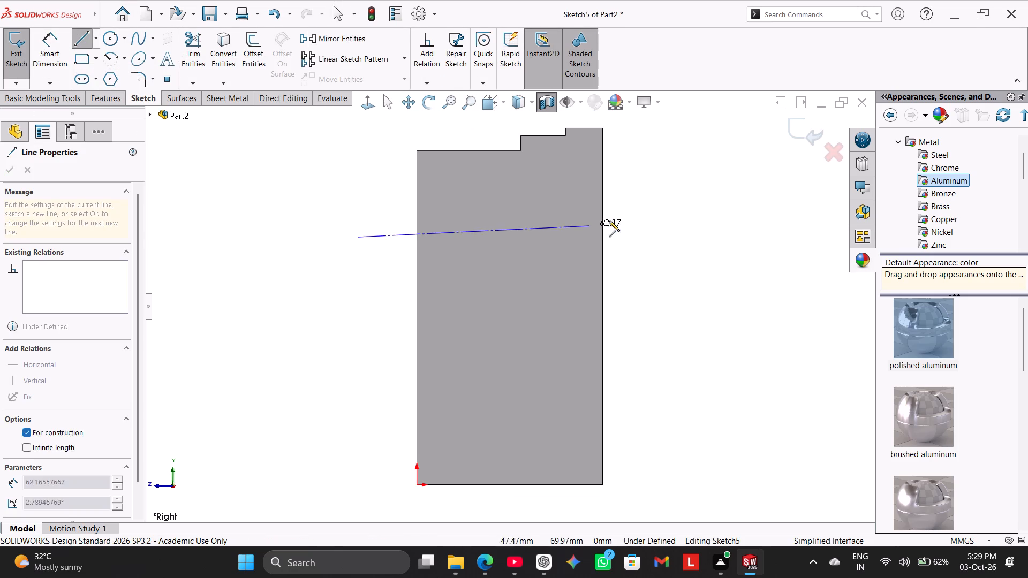
left_click(647, 237)
right_click(676, 185)
left_click(701, 190)
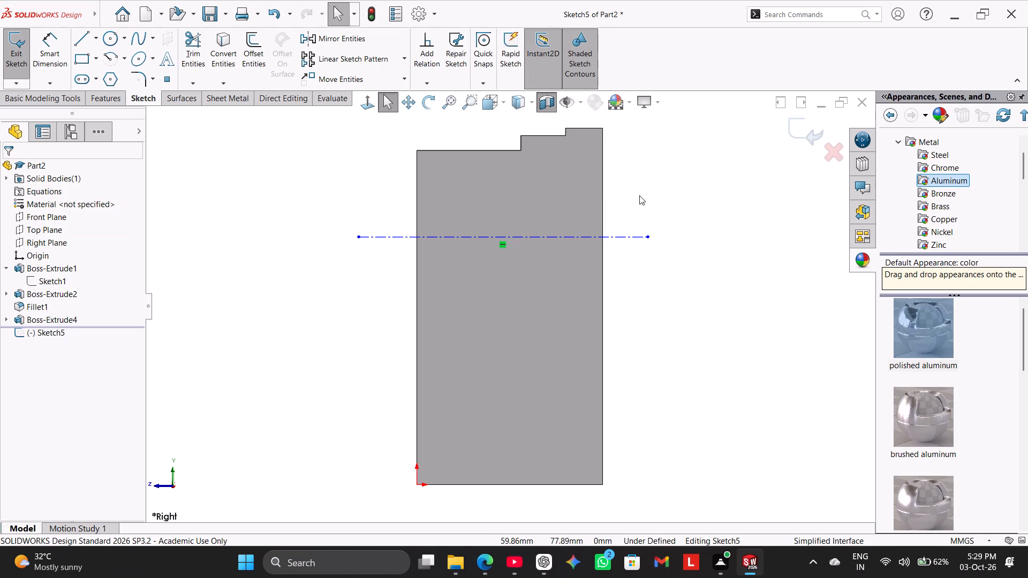
Dimension the centerline's height above the origin as 64 mm.
left_click(64, 39)
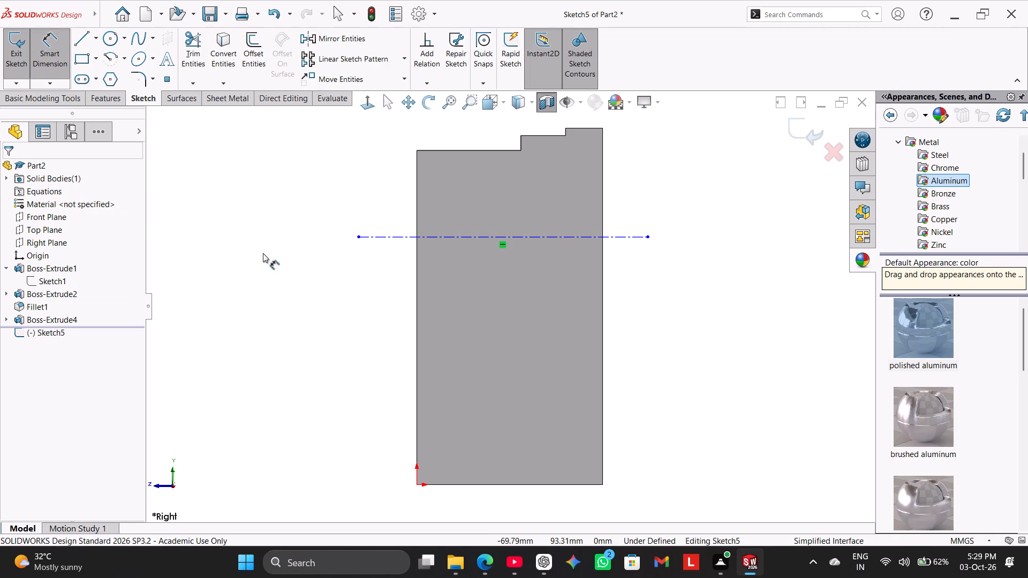
left_click(416, 487)
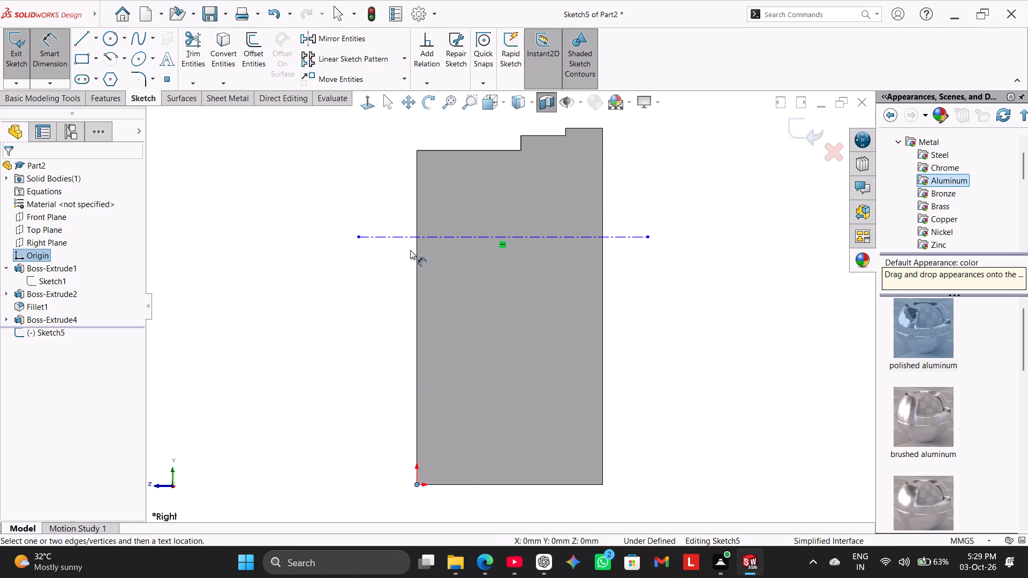
left_click(406, 240)
left_click(382, 310)
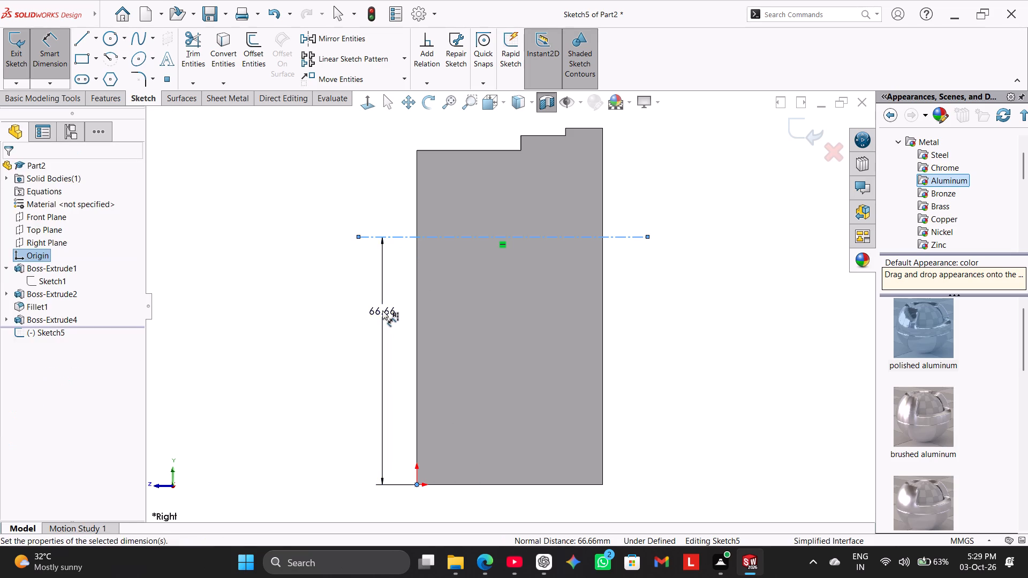
type("64")
key("Return")
right_click(338, 292)
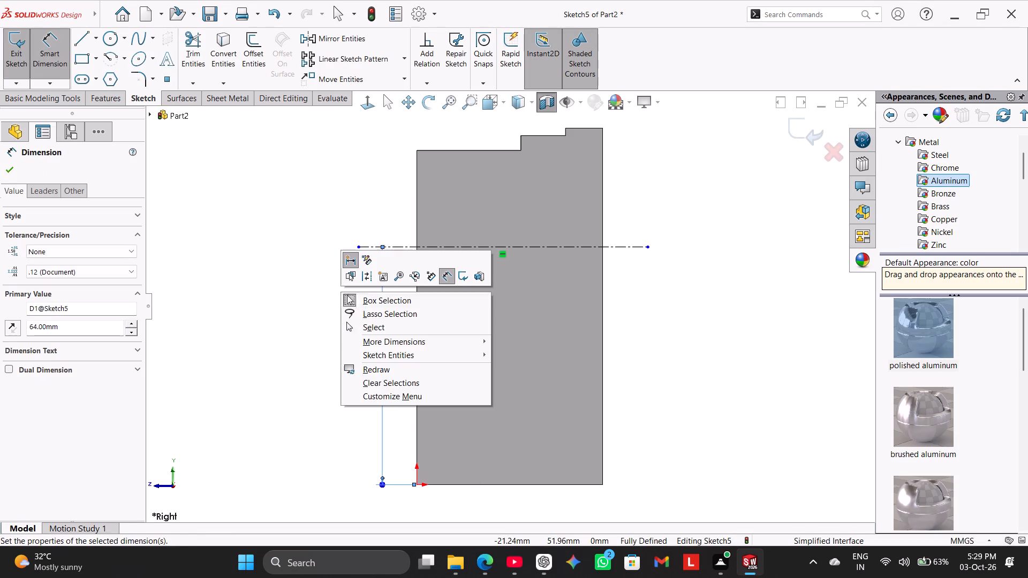
left_click(378, 319)
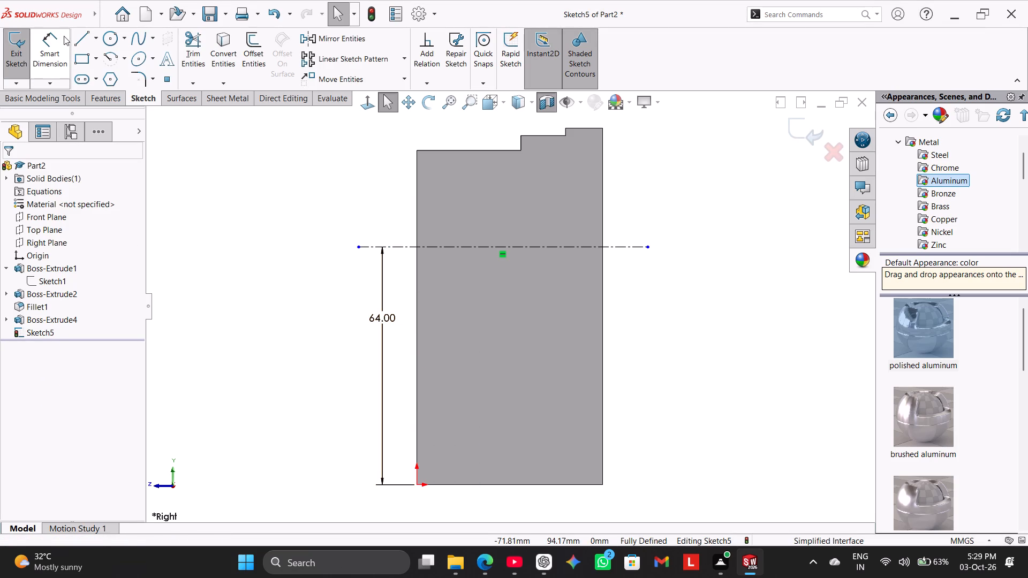
Sketch a stepped line above the centerline: about 24 mm inward from the front face, about 2 mm down, and horizontally to the back face.
left_click(75, 40)
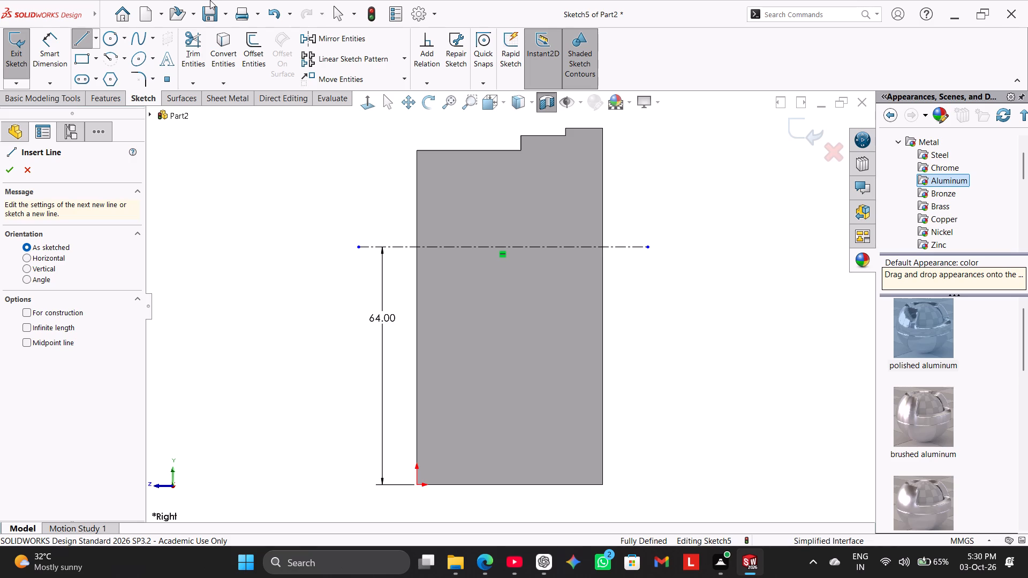
left_click(415, 197)
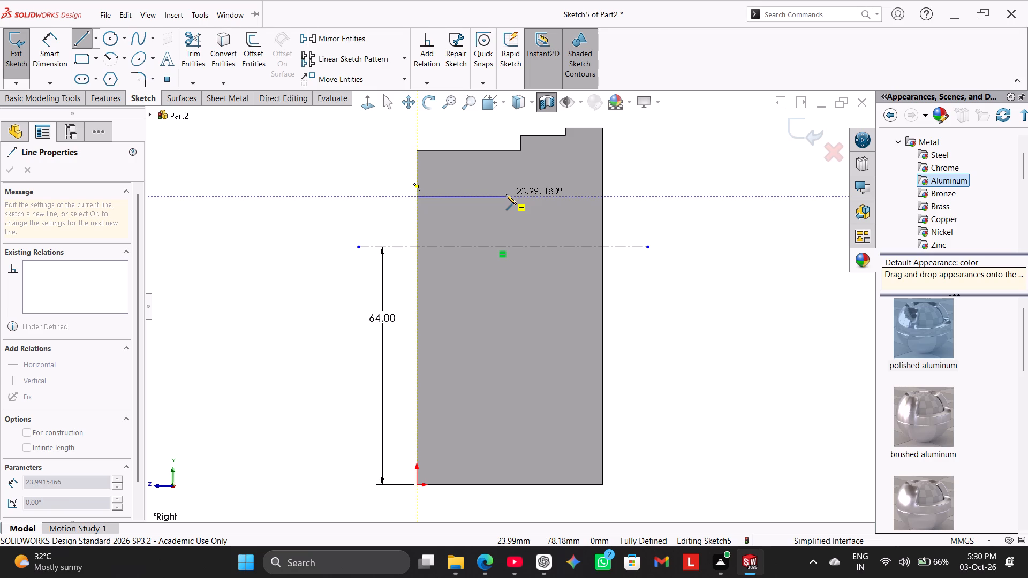
left_click(506, 194)
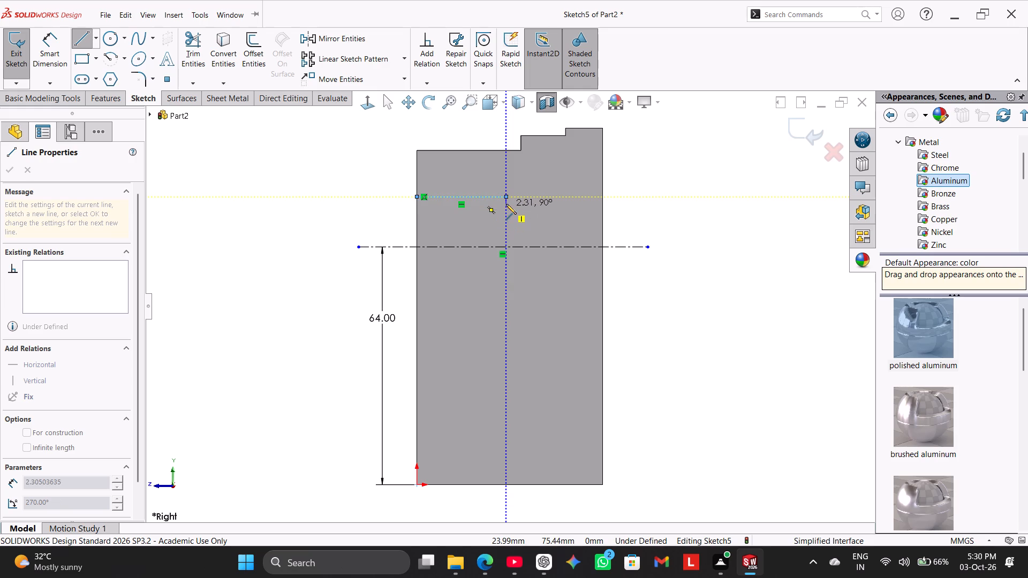
left_click(506, 204)
left_click(601, 201)
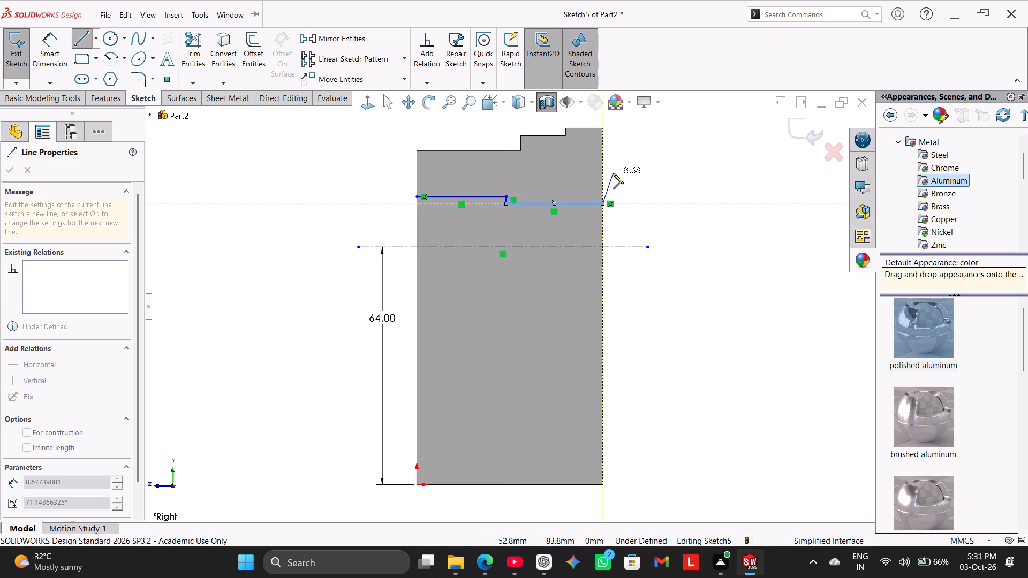
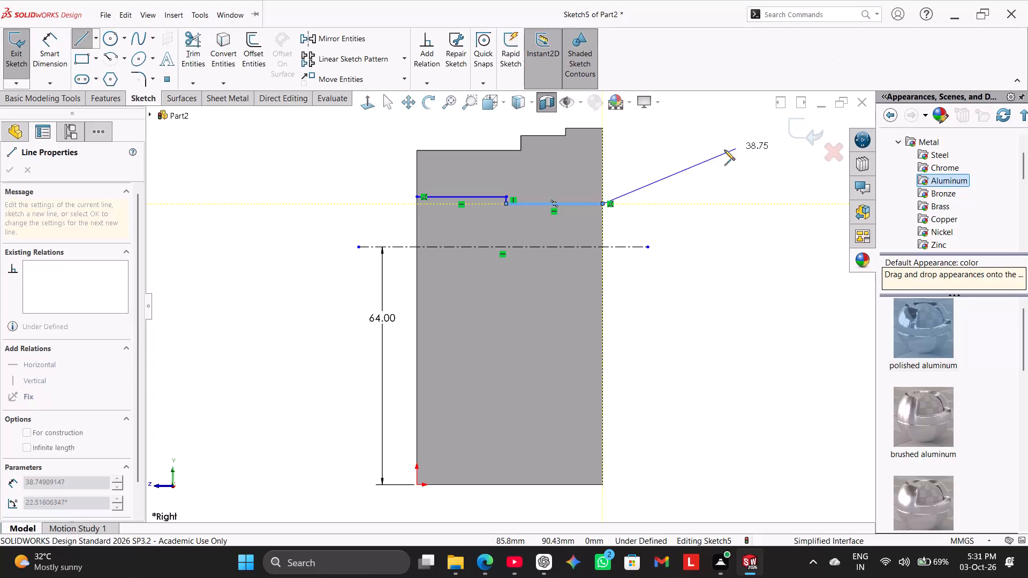
Finish the line chain and dimension the profile's rear horizontal segment as 22 mm long.
right_click(692, 208)
left_click(710, 218)
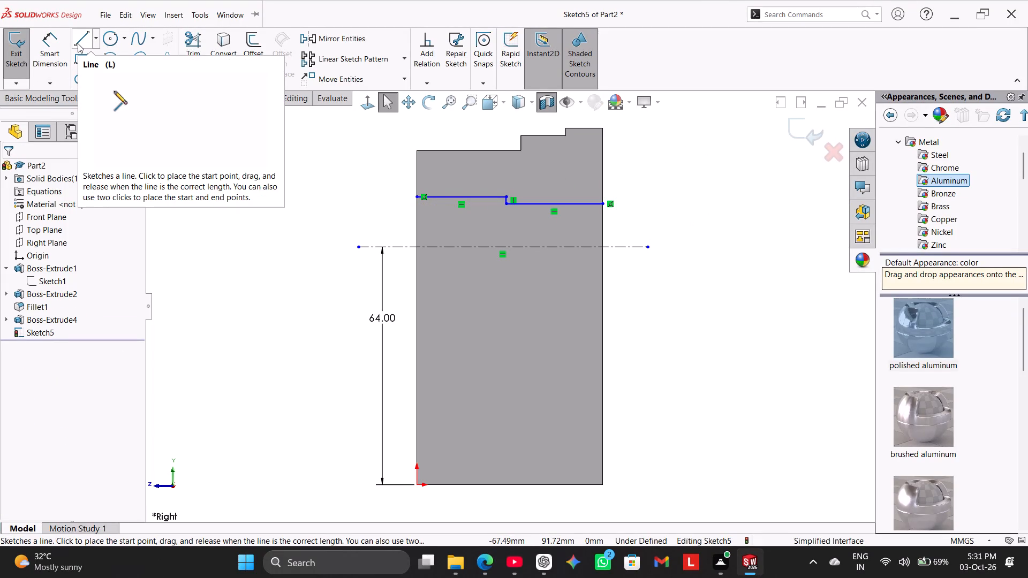
left_click(58, 49)
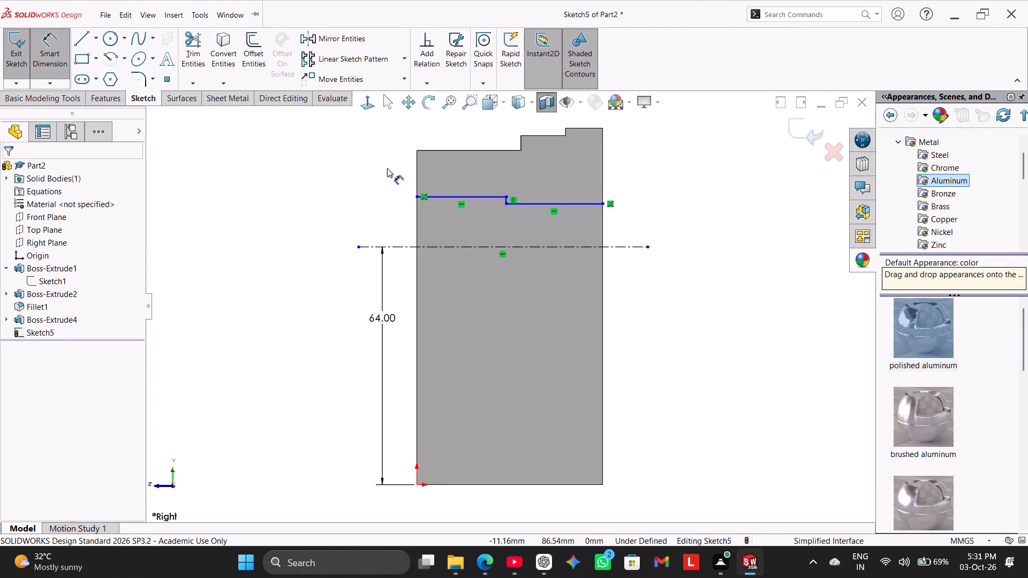
left_click(540, 202)
left_click(543, 168)
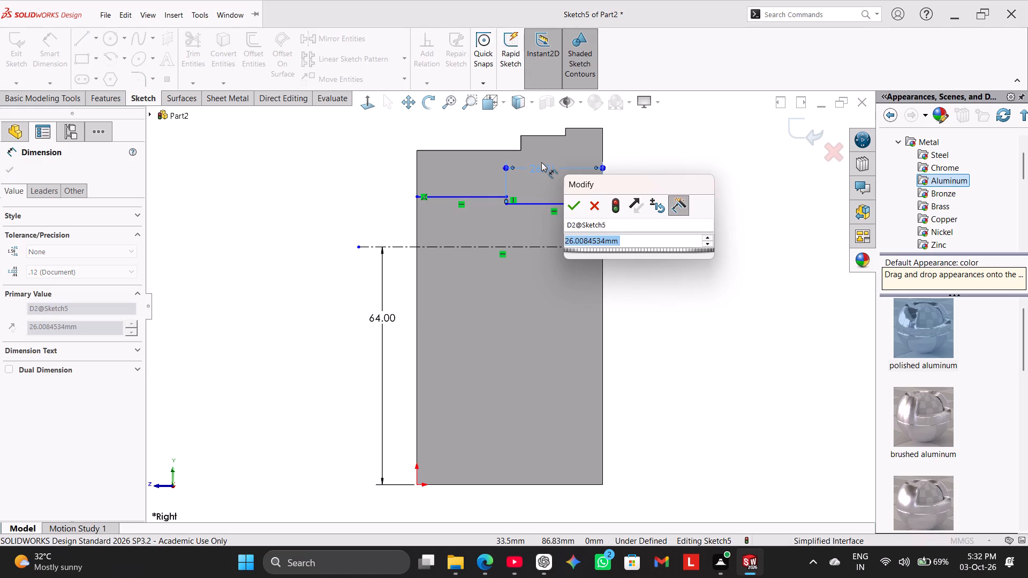
type("22")
key("Return")
right_click(709, 168)
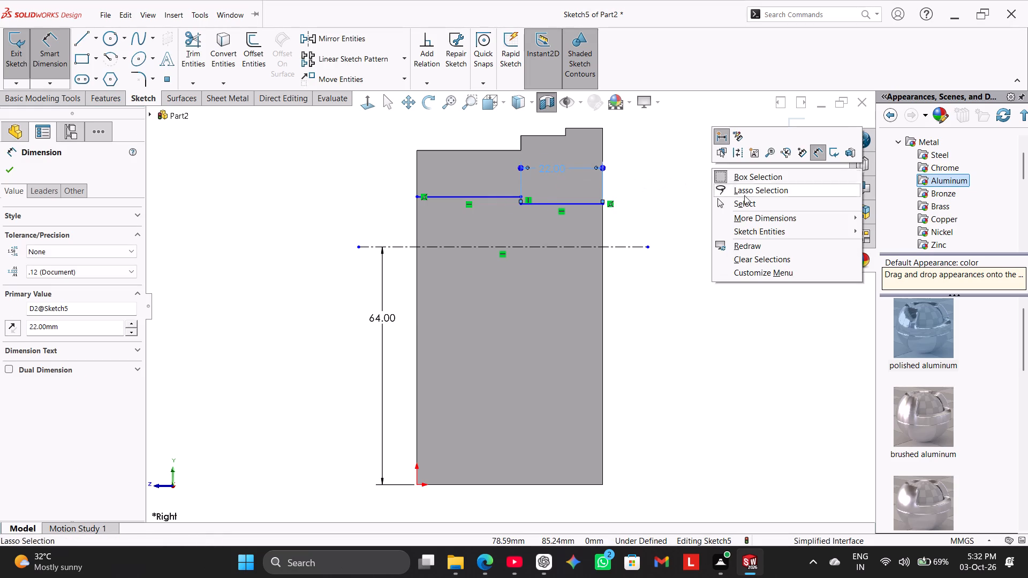
left_click(761, 208)
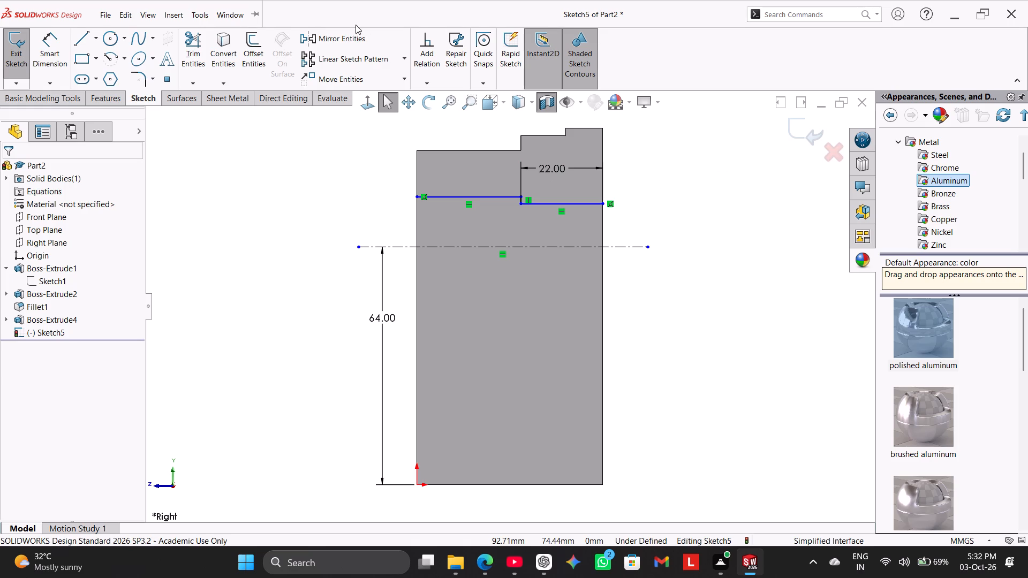
Add a 16 mm doubled (diameter) dimension between the rear horizontal segment and the centerline.
left_click(59, 45)
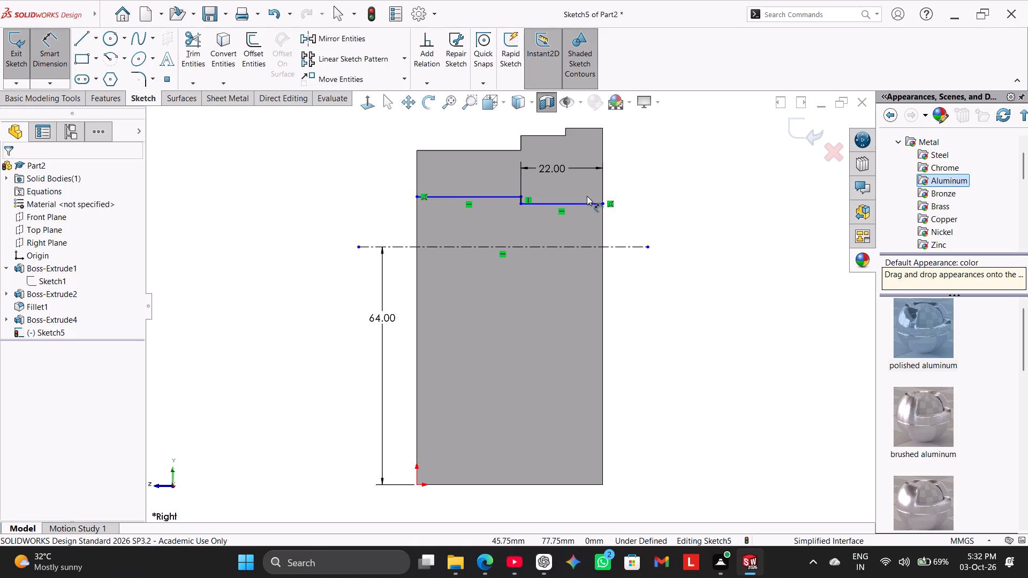
left_click(587, 201)
left_click(591, 204)
left_click(593, 246)
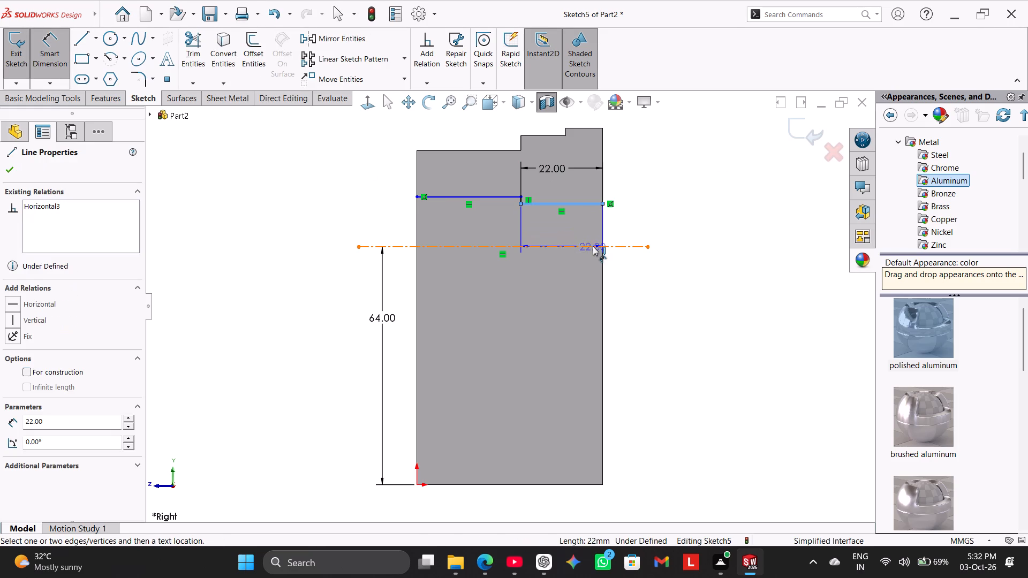
left_click_drag(690, 252, 685, 252)
type("16")
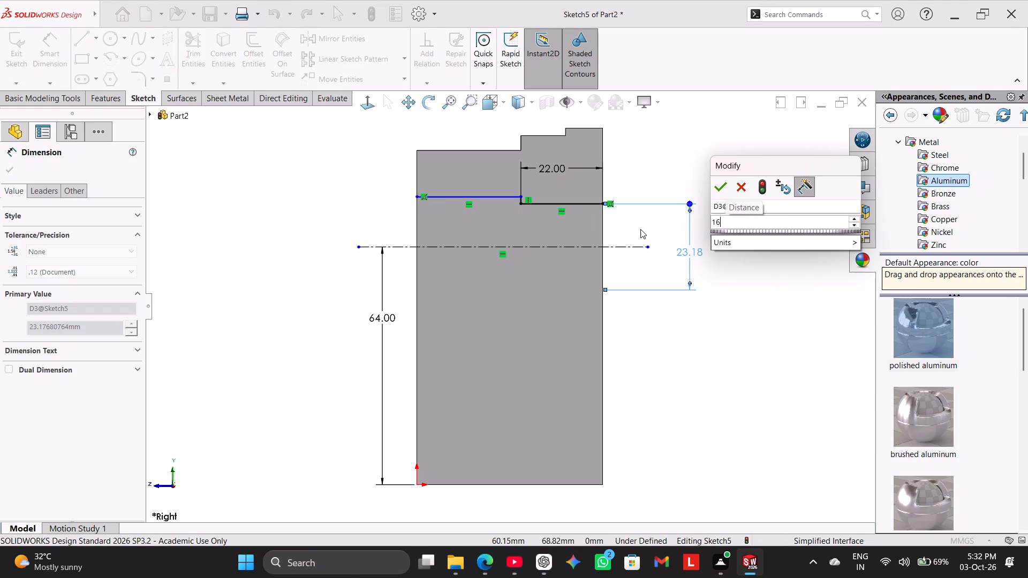
key("Return")
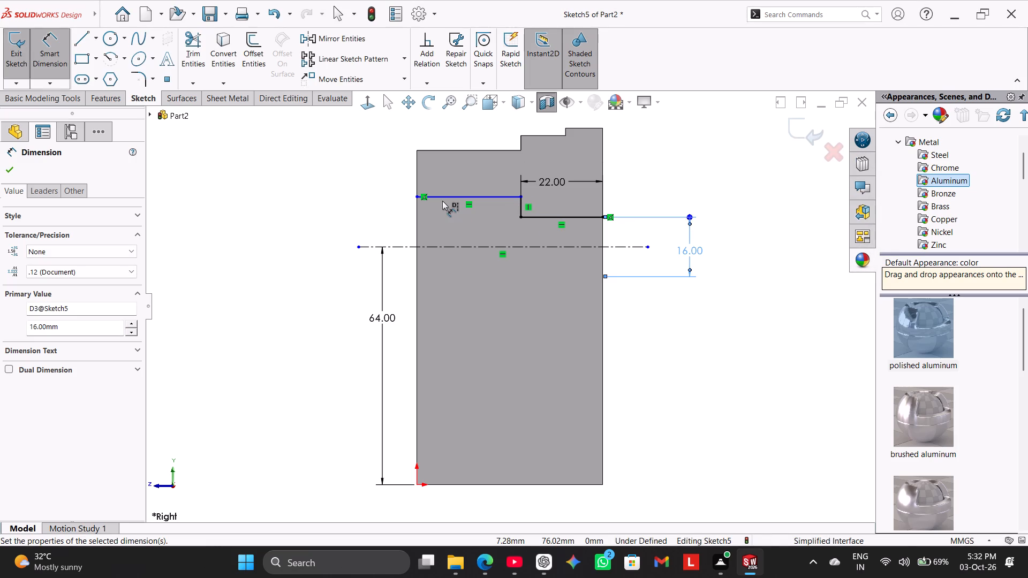
Add a 20 mm doubled (diameter) dimension between the front horizontal segment and the centerline.
left_click(442, 199)
left_click(457, 249)
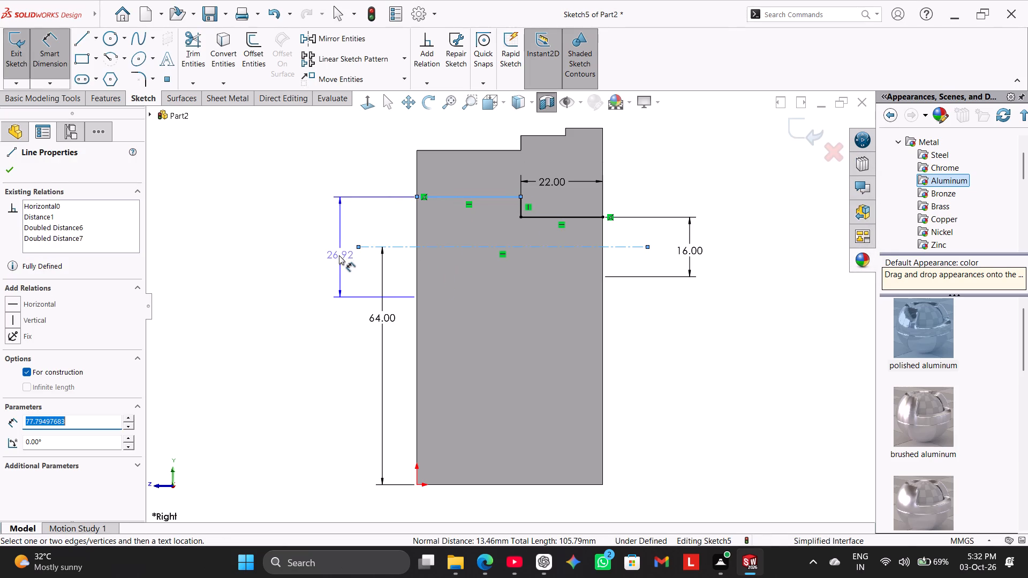
left_click(339, 255)
type("20")
key("Return")
right_click(247, 168)
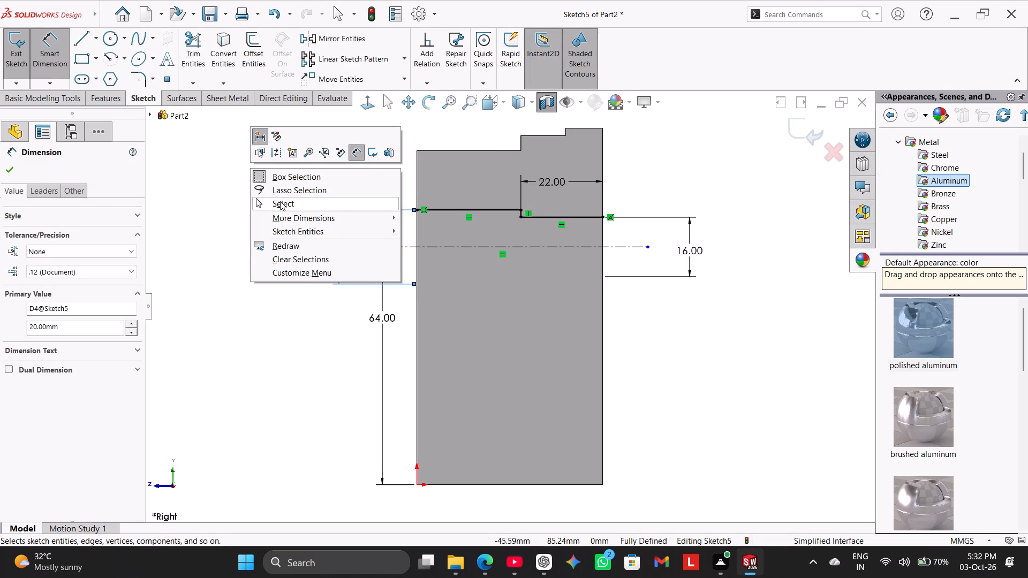
left_click(280, 201)
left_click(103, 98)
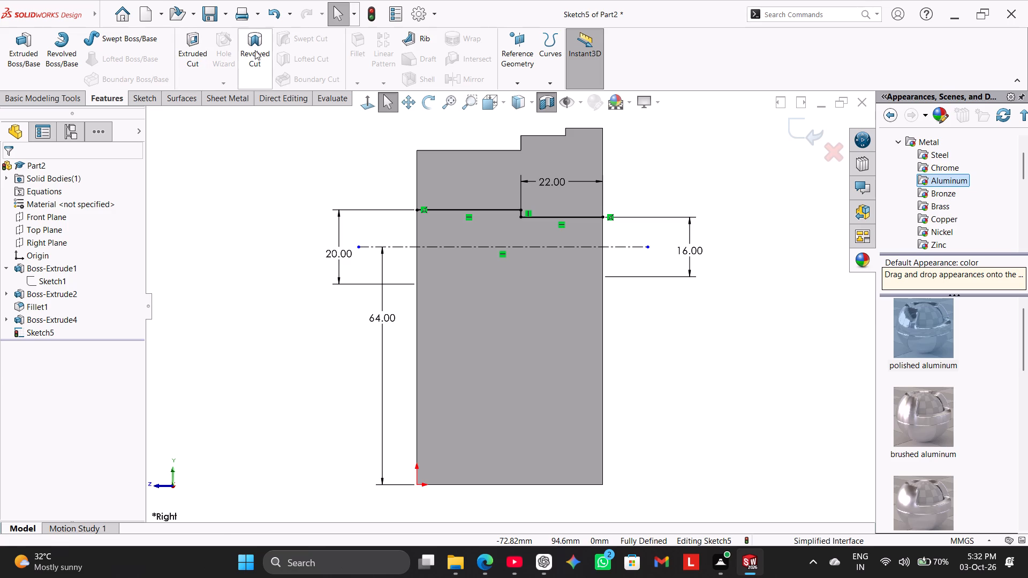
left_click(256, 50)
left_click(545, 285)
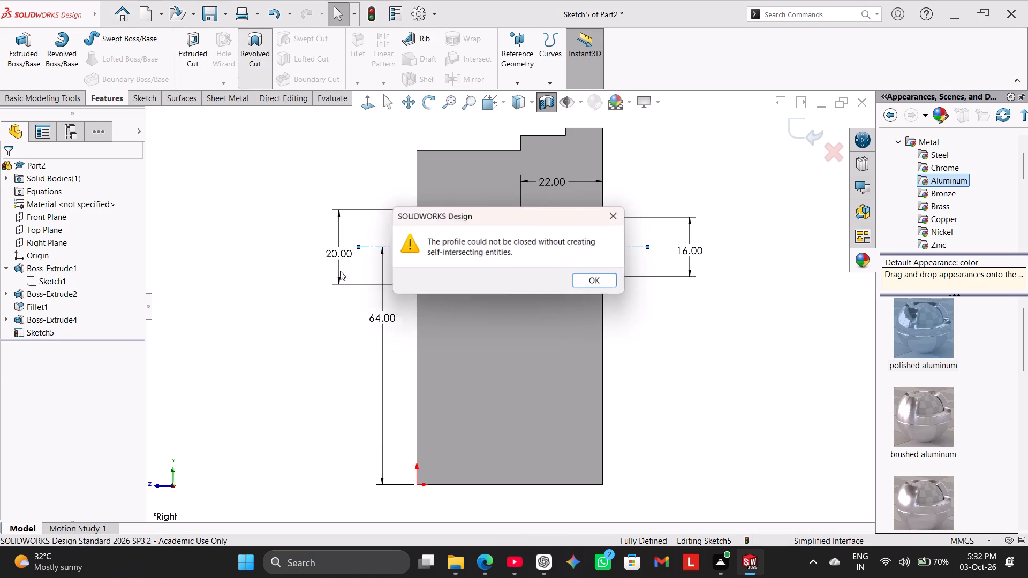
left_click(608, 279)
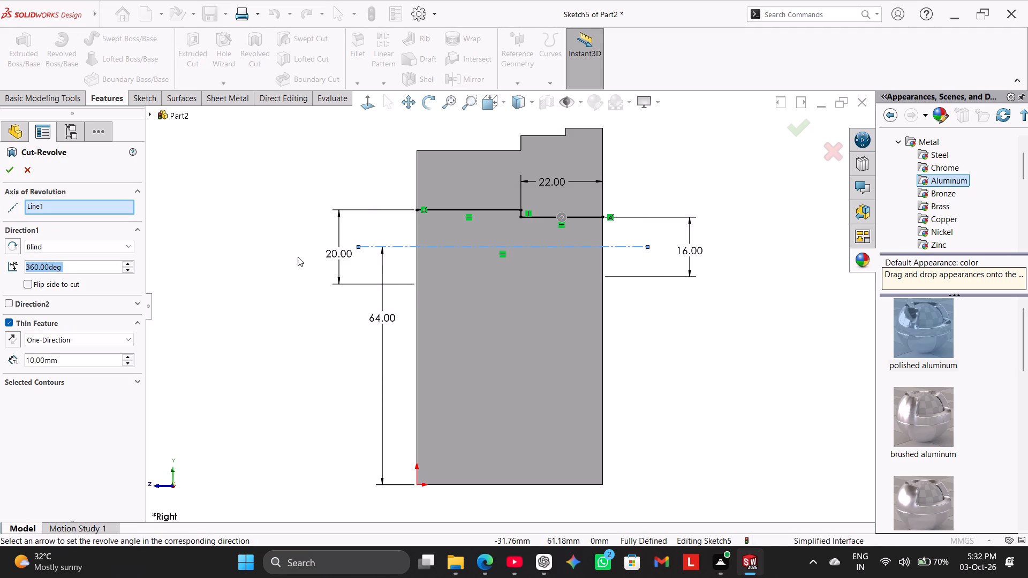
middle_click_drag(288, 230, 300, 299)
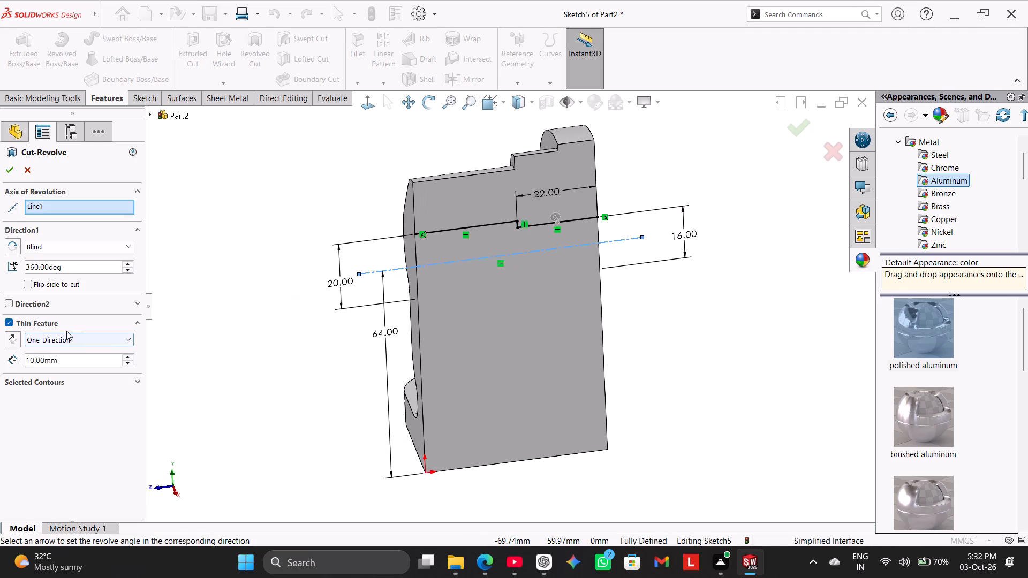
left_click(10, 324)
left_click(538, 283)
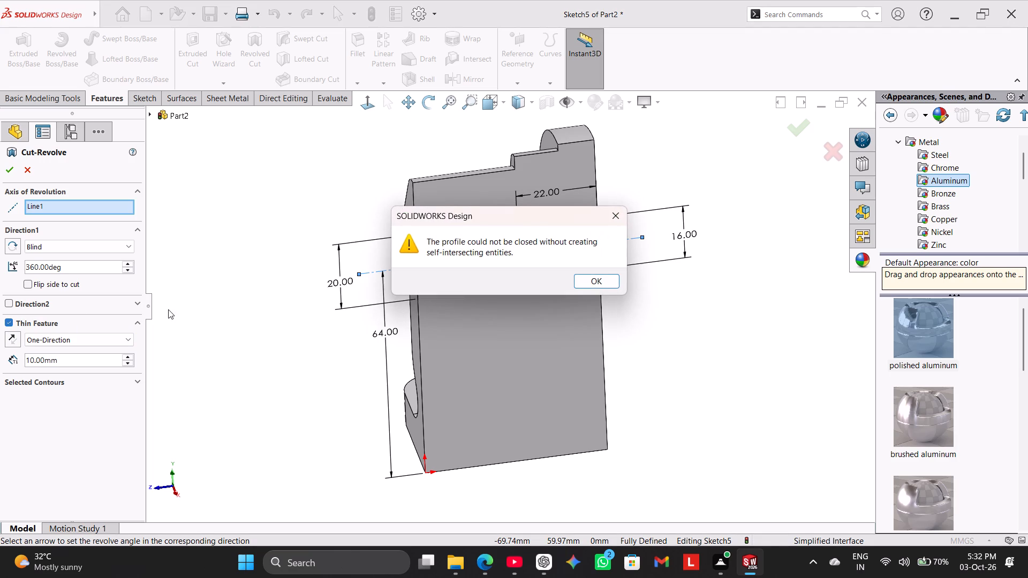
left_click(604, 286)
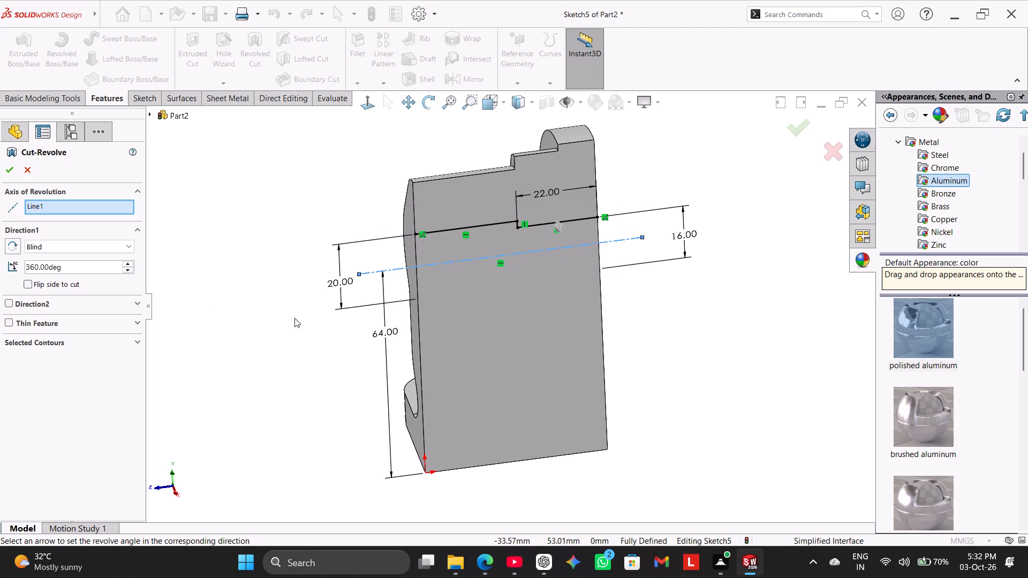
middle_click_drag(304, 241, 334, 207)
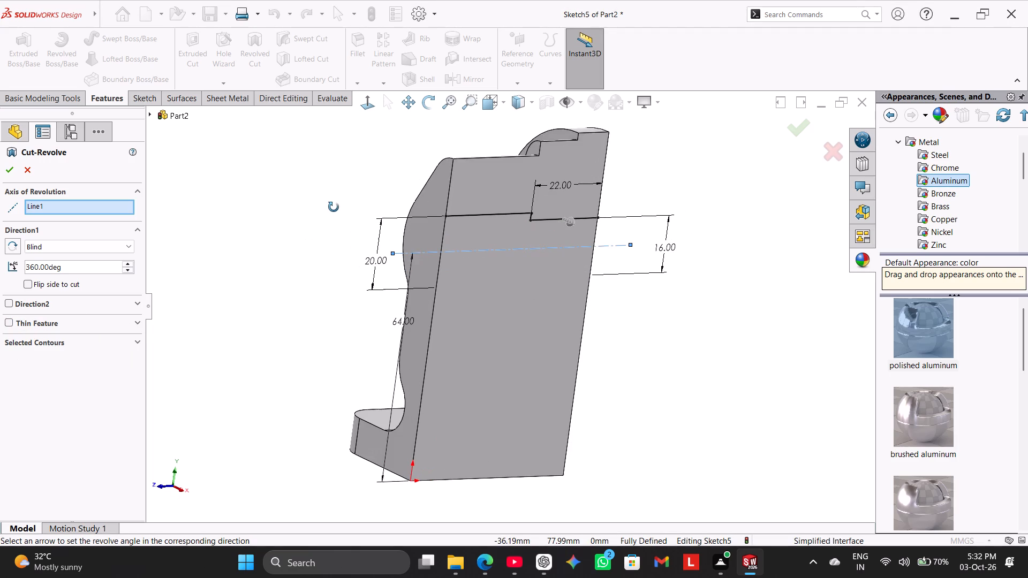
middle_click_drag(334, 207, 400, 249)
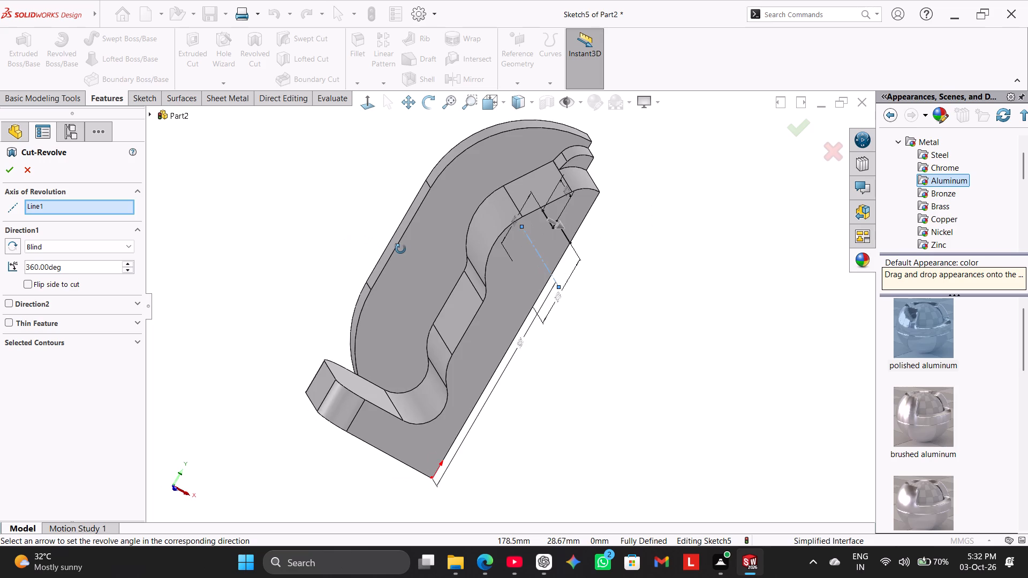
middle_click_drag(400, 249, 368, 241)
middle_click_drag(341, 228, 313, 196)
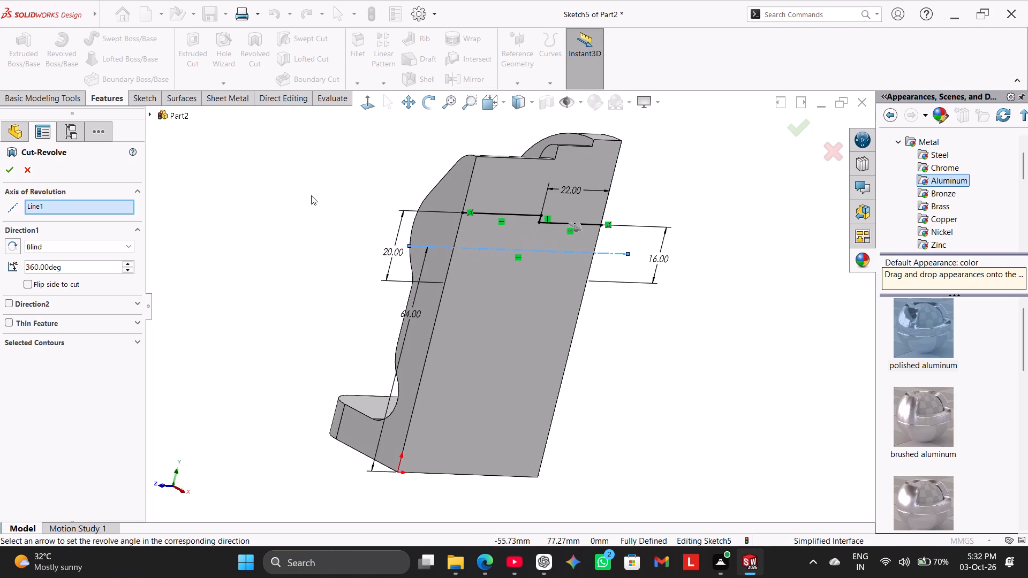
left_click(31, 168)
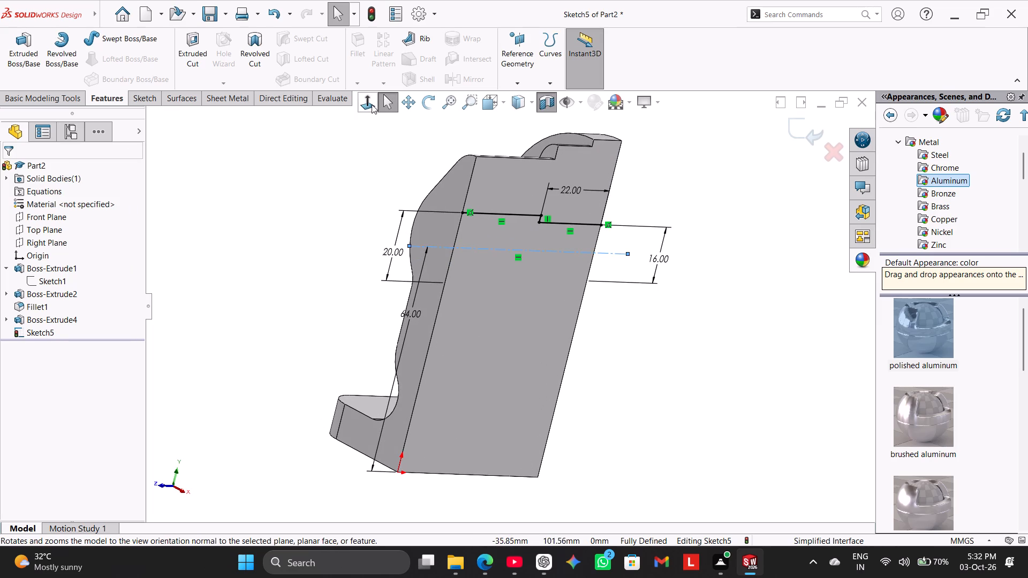
Close the profile with vertical lines along the front and back faces, from its two open ends down to the centerline.
left_click(372, 104)
left_click(146, 102)
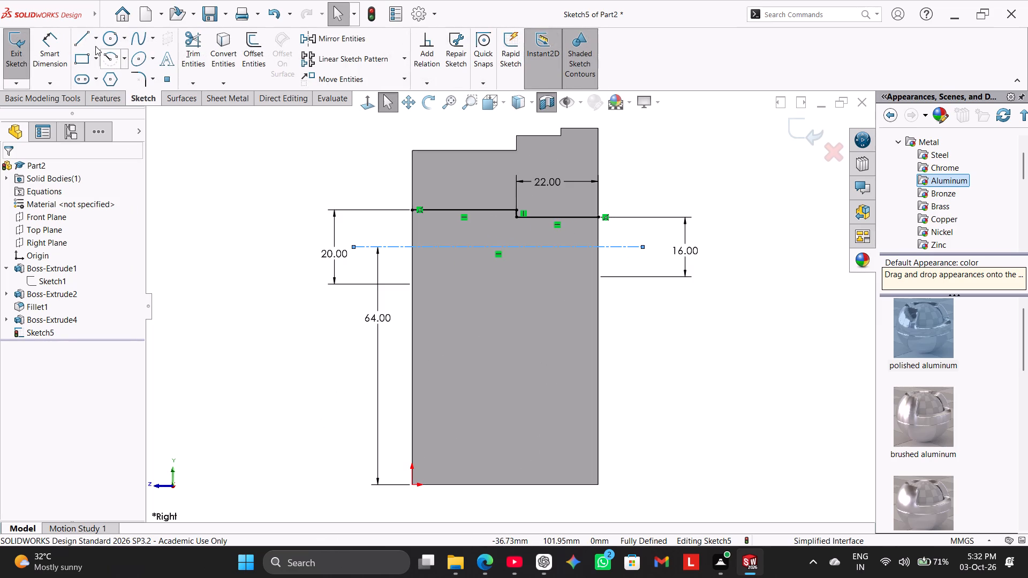
left_click(82, 42)
left_click(410, 211)
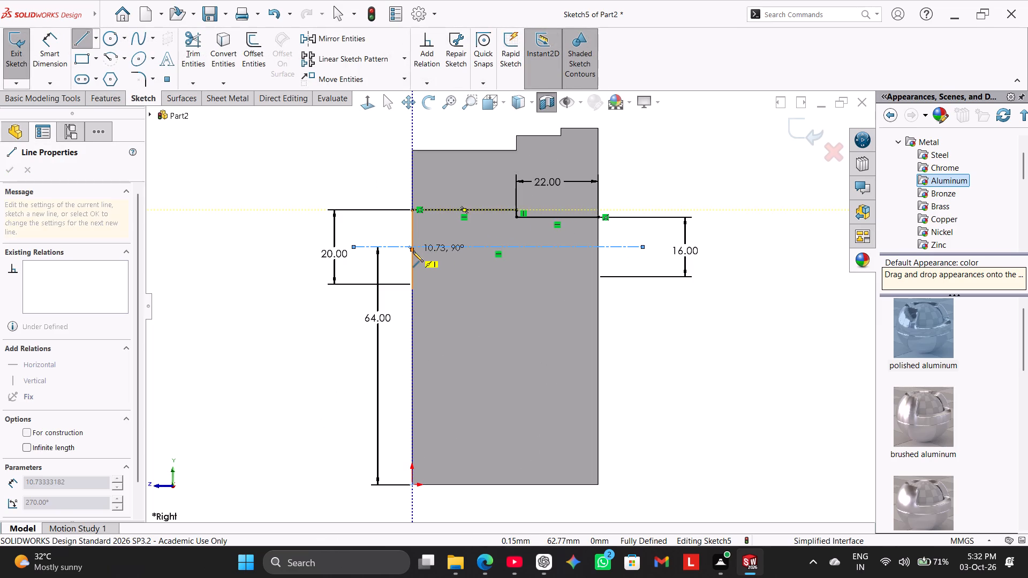
scroll(413, 246, "down", 3)
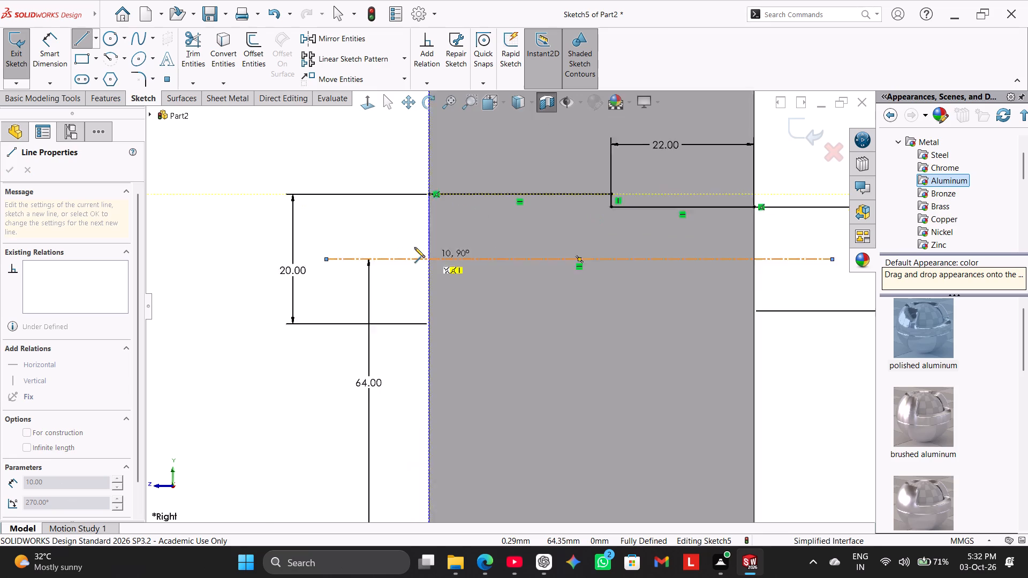
scroll(414, 247, "down", 1)
left_click(438, 264)
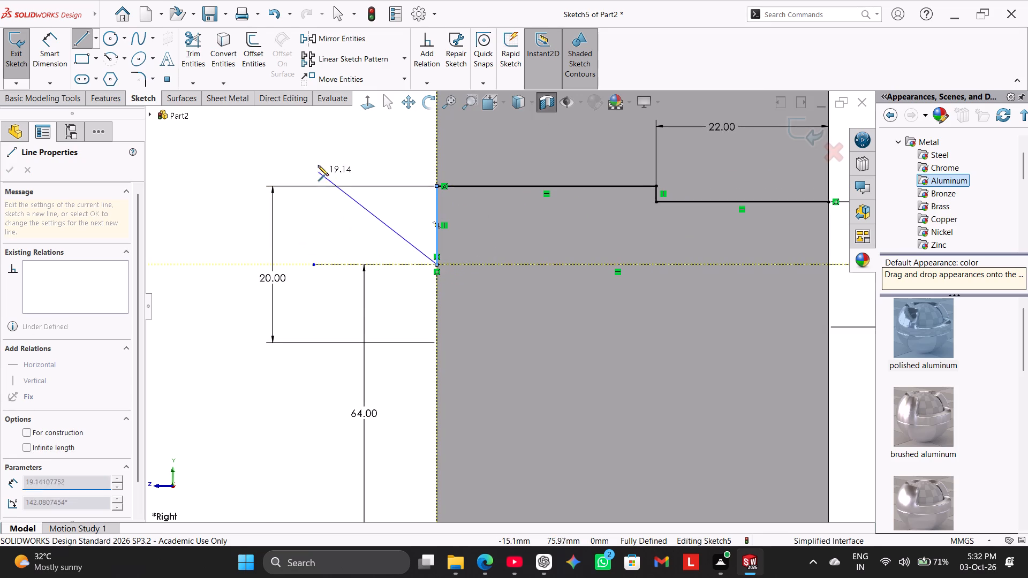
right_click(318, 164)
left_click(356, 168)
scroll(681, 229, "up", 2)
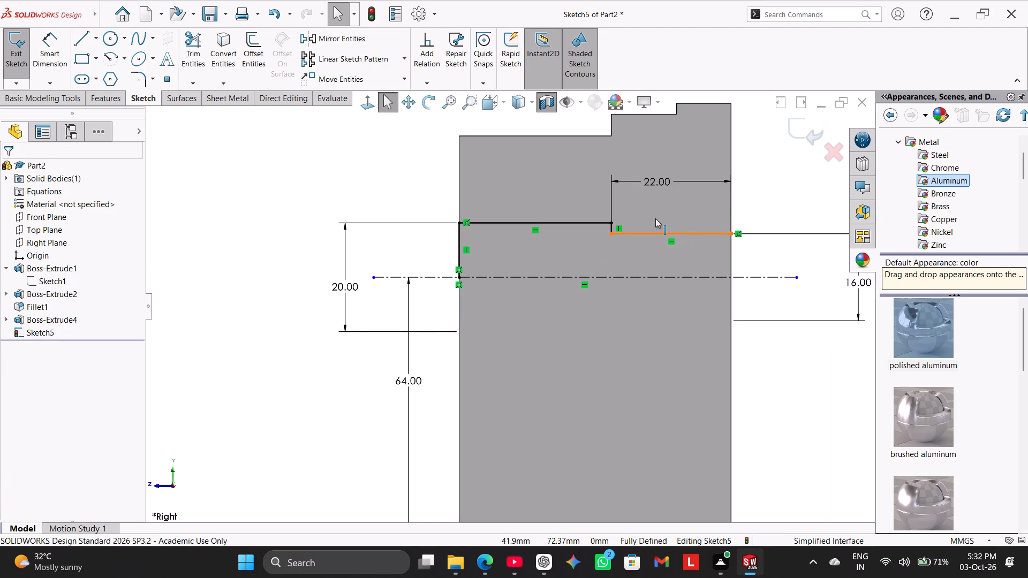
left_click(88, 42)
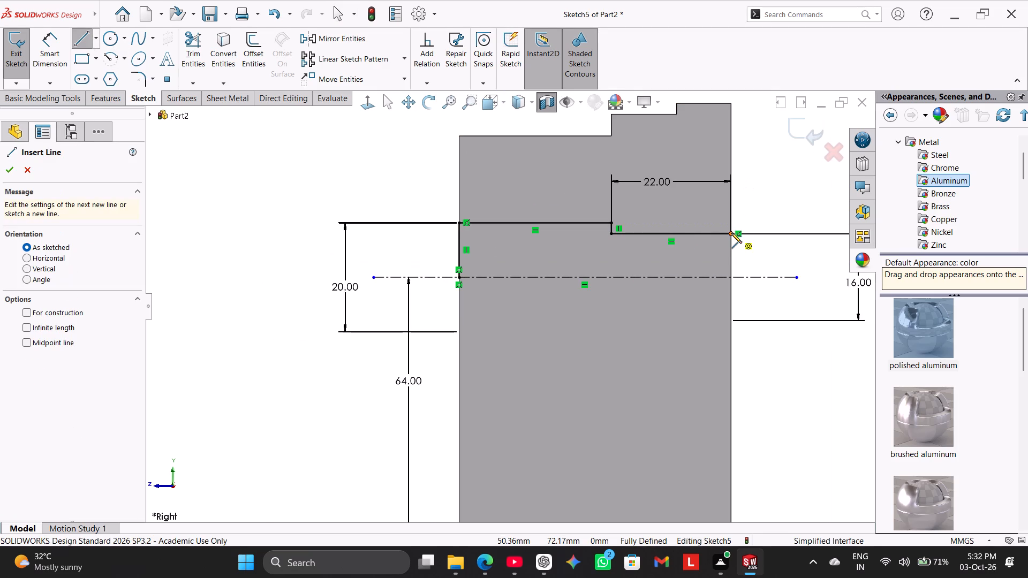
left_click(731, 233)
left_click(734, 276)
right_click(414, 189)
left_click(444, 201)
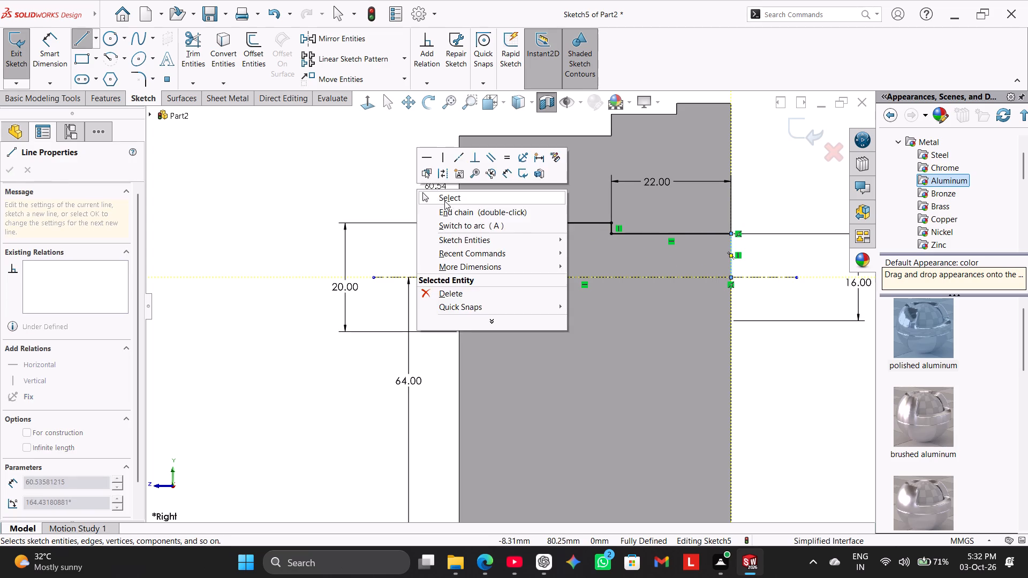
Cut the stepped bore by revolving the closed profile 360 degrees around the horizontal centerline.
left_click(109, 98)
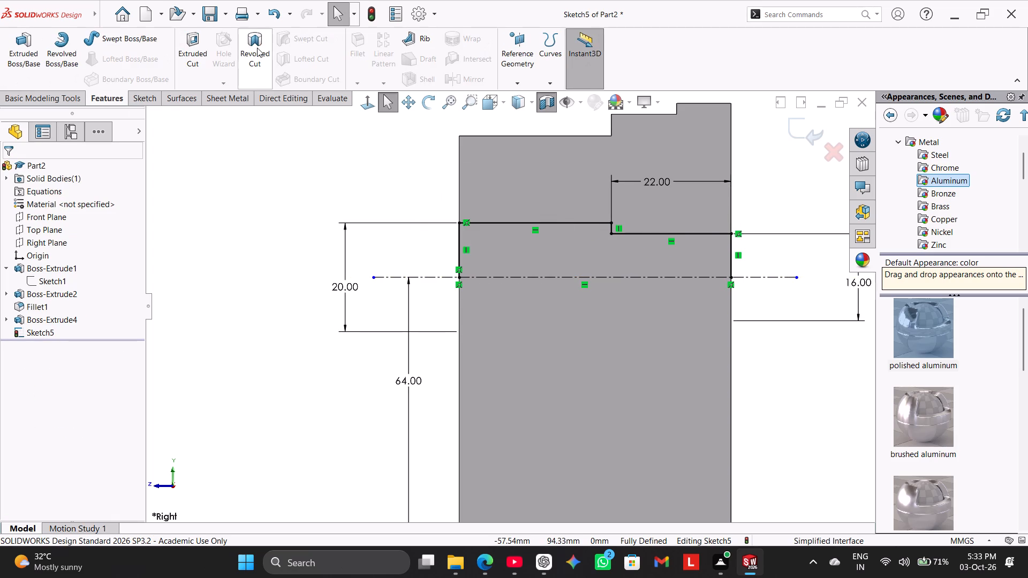
left_click(257, 48)
left_click(532, 285)
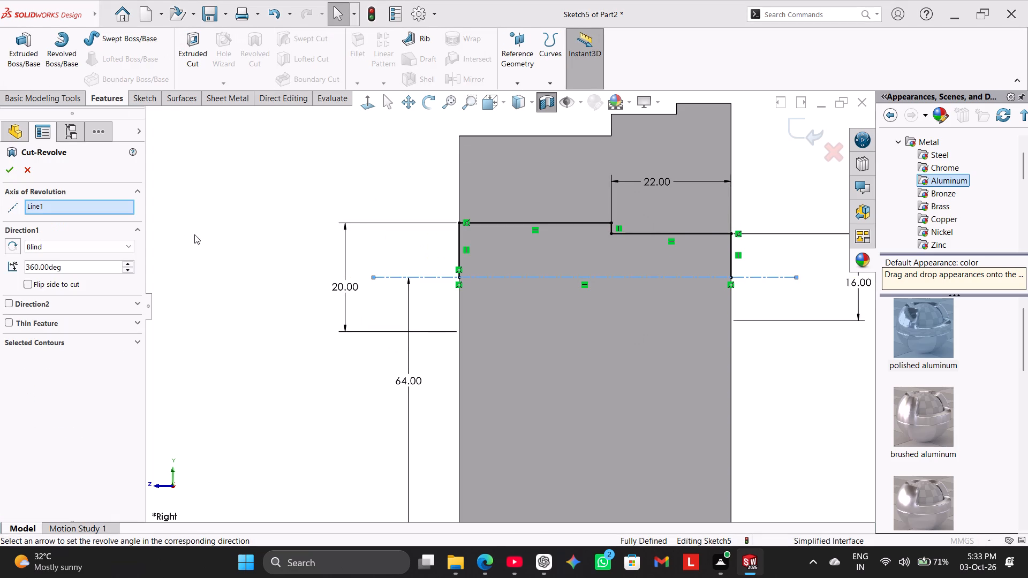
middle_click_drag(205, 232, 245, 261)
left_click(11, 168)
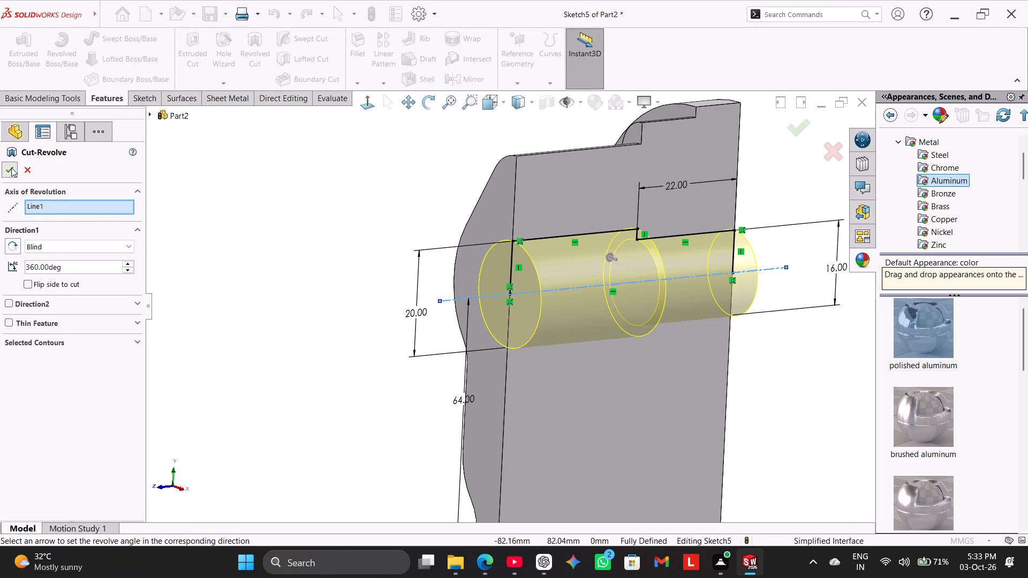
left_click(295, 254)
middle_click_drag(358, 242, 330, 225)
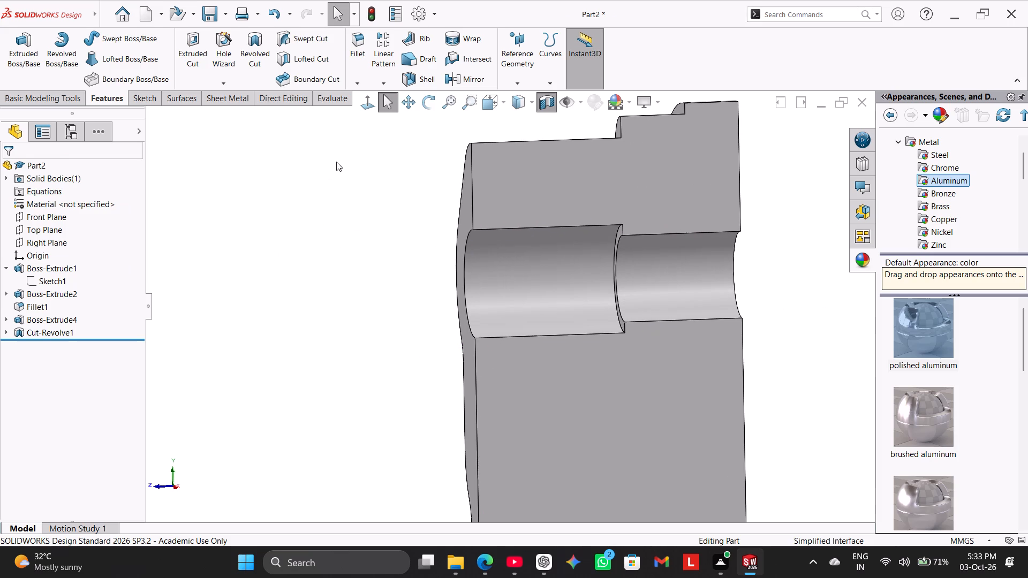
Chamfer the internal step edge between the two bore diameters with a distance of 2 mm at 45 degrees.
left_click(360, 81)
left_click(377, 107)
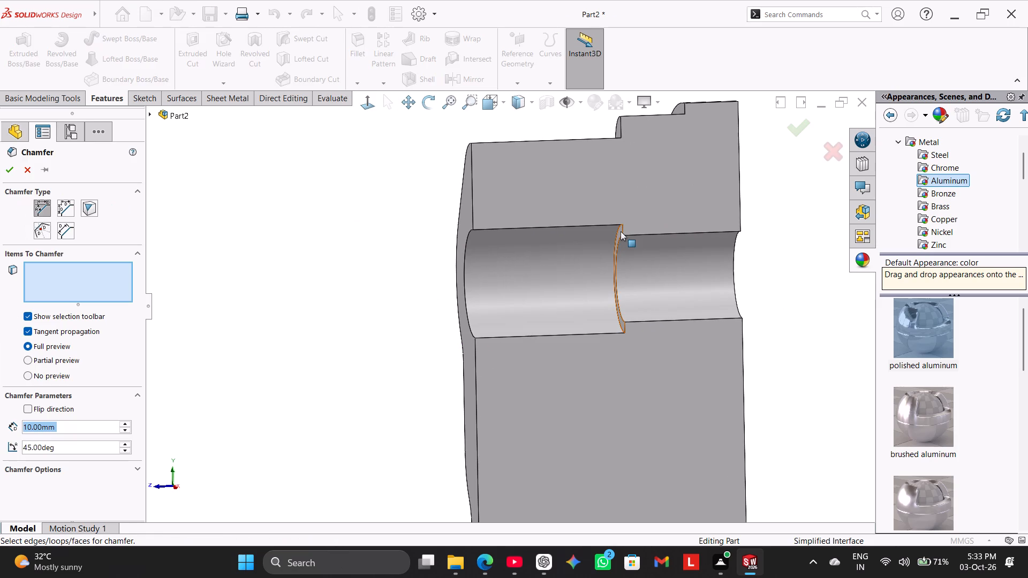
left_click(619, 227)
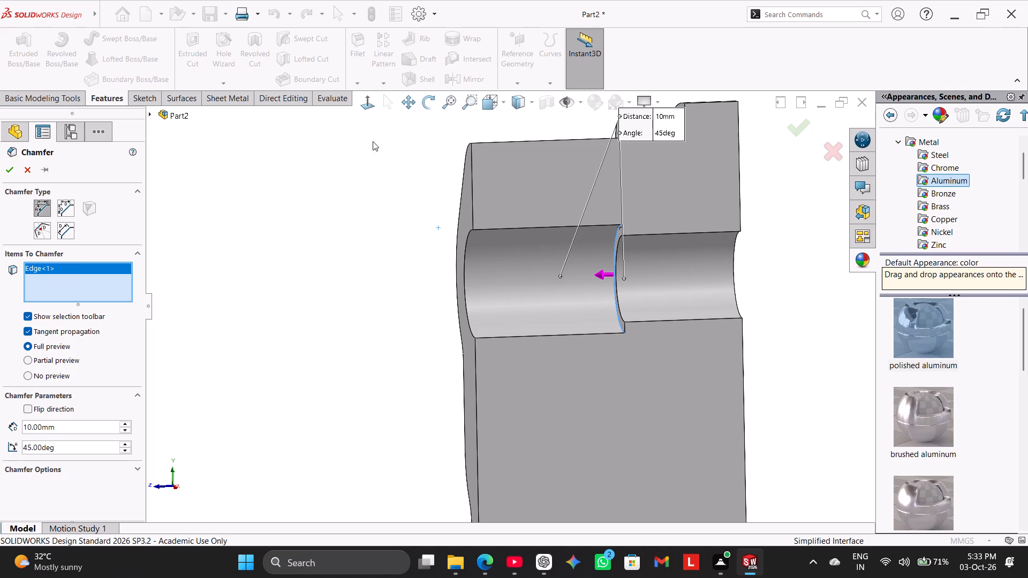
double_click(82, 428)
key("2")
key("Return")
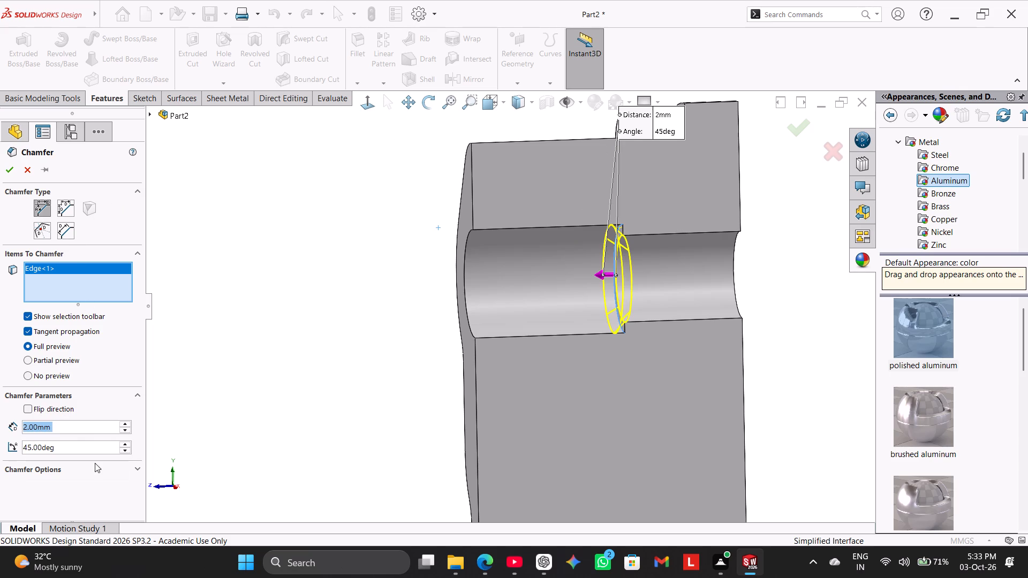
double_click(92, 453)
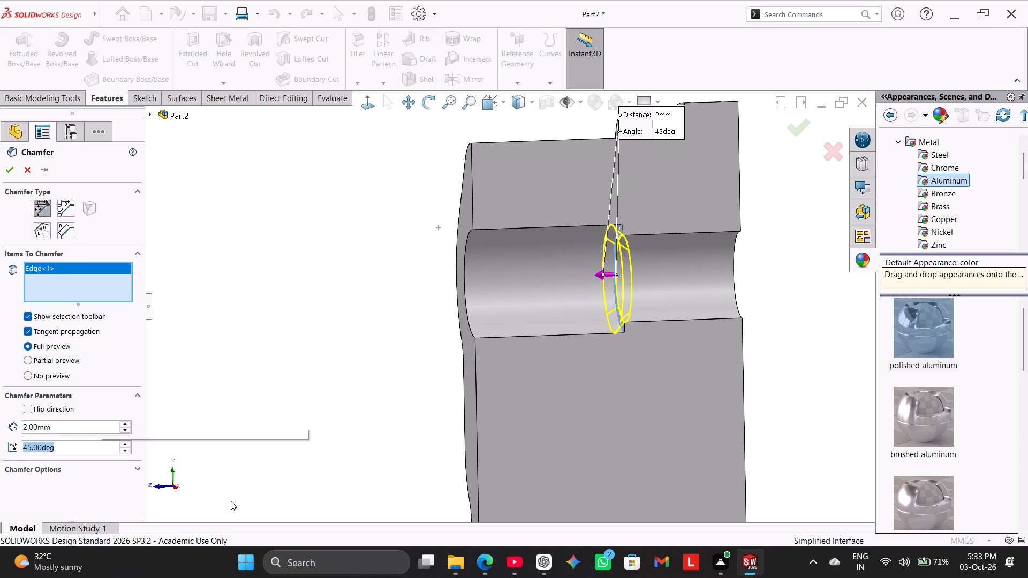
left_click(14, 169)
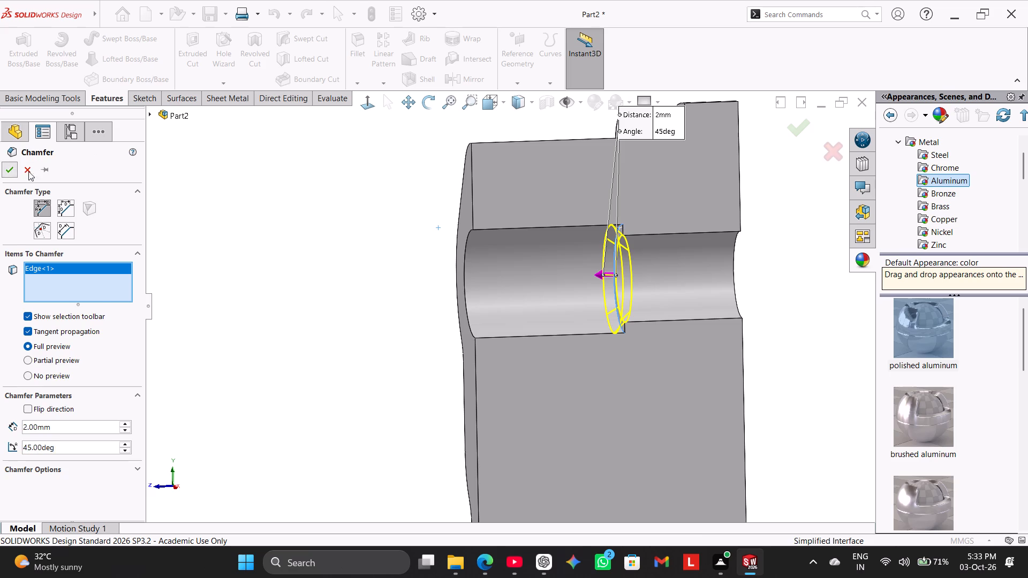
left_click(268, 226)
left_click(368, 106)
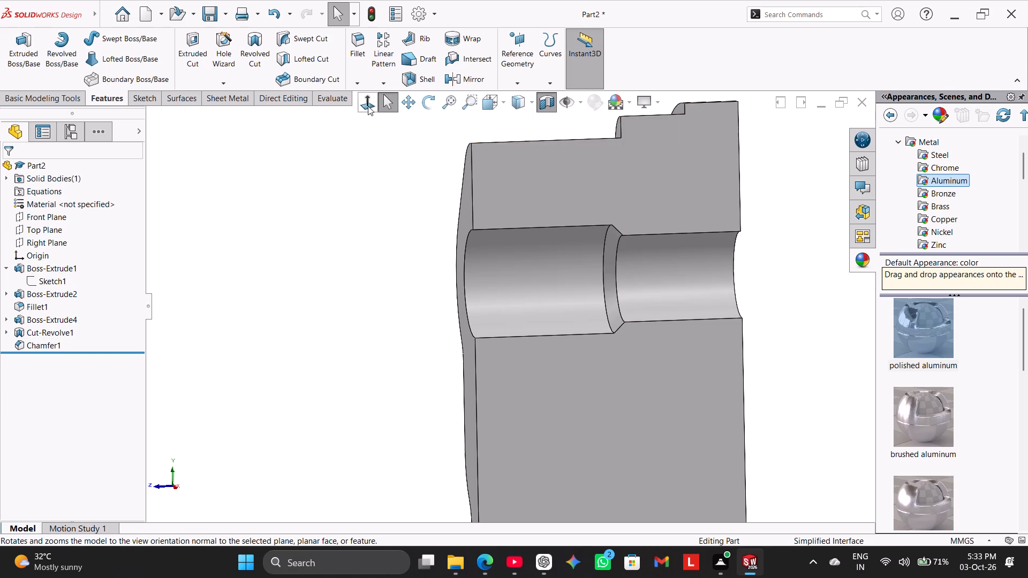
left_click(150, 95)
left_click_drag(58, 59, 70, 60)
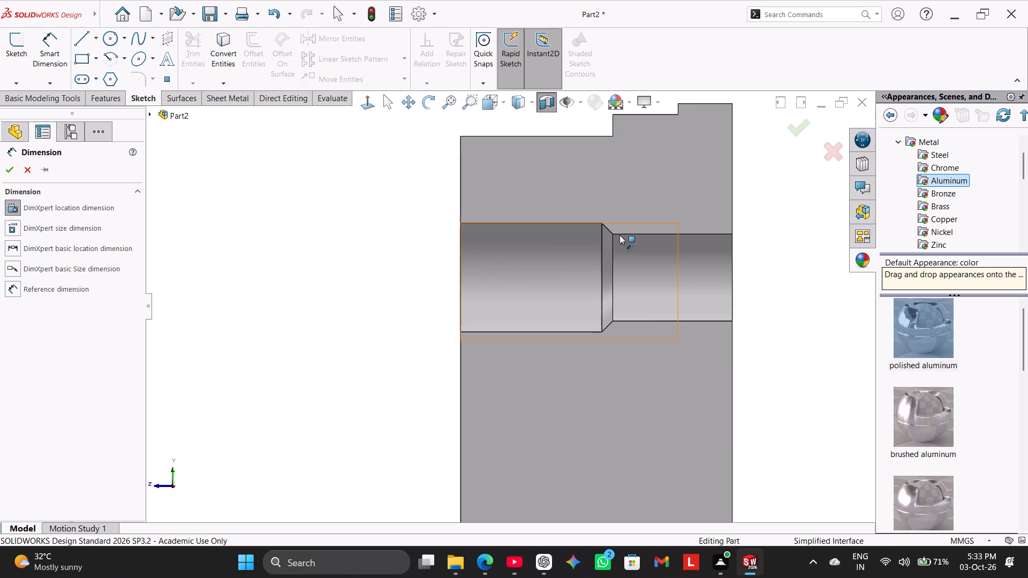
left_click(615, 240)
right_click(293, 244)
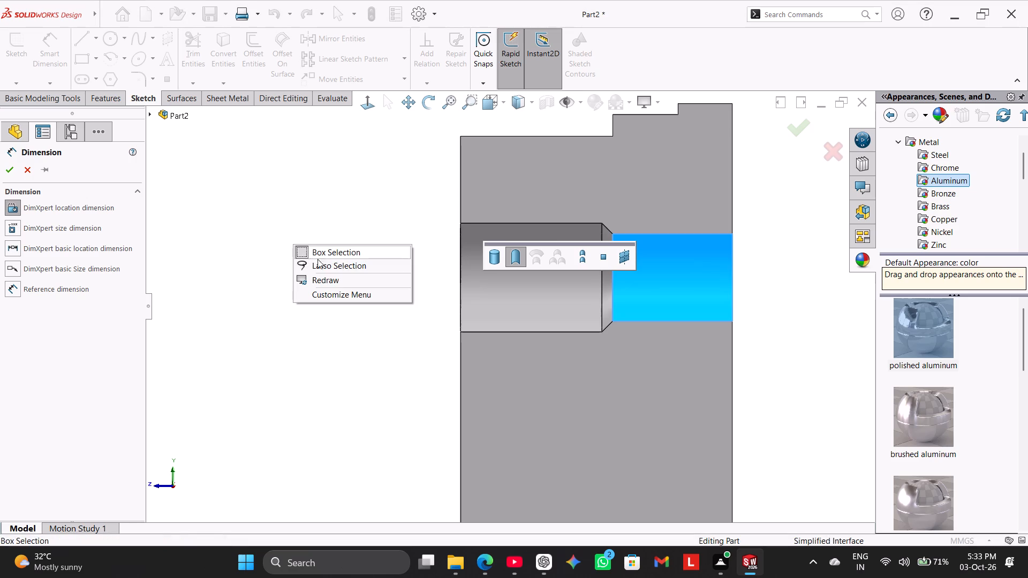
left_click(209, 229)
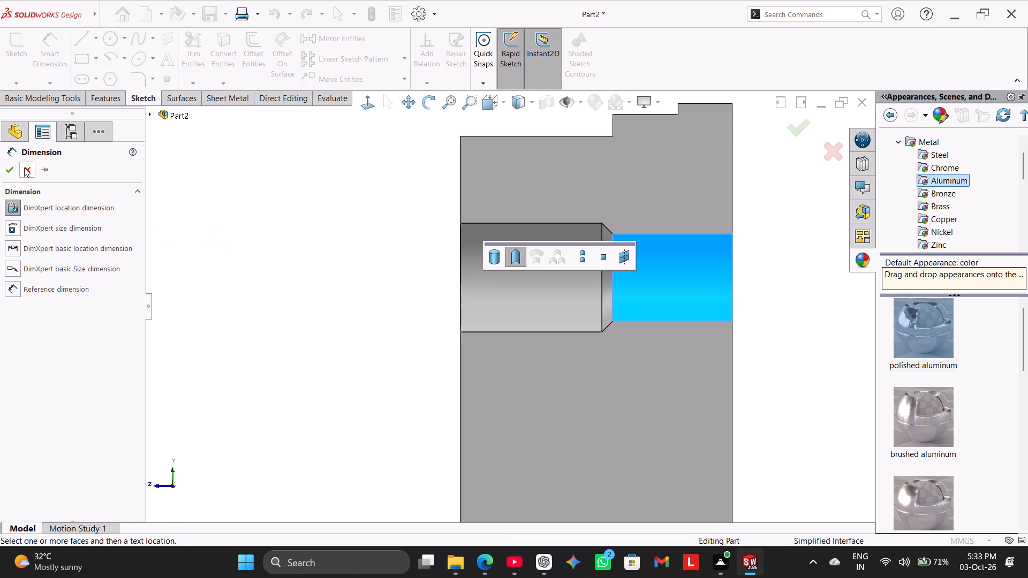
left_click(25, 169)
Measure the length of the narrow rear bore section with a reference dimension between its two circular end edges.
left_click(52, 55)
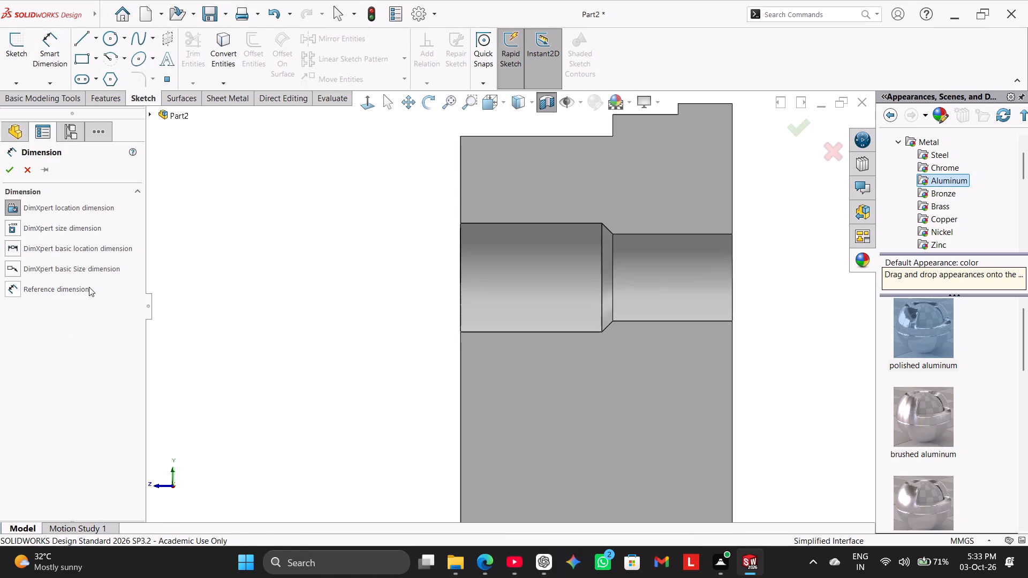
left_click(89, 287)
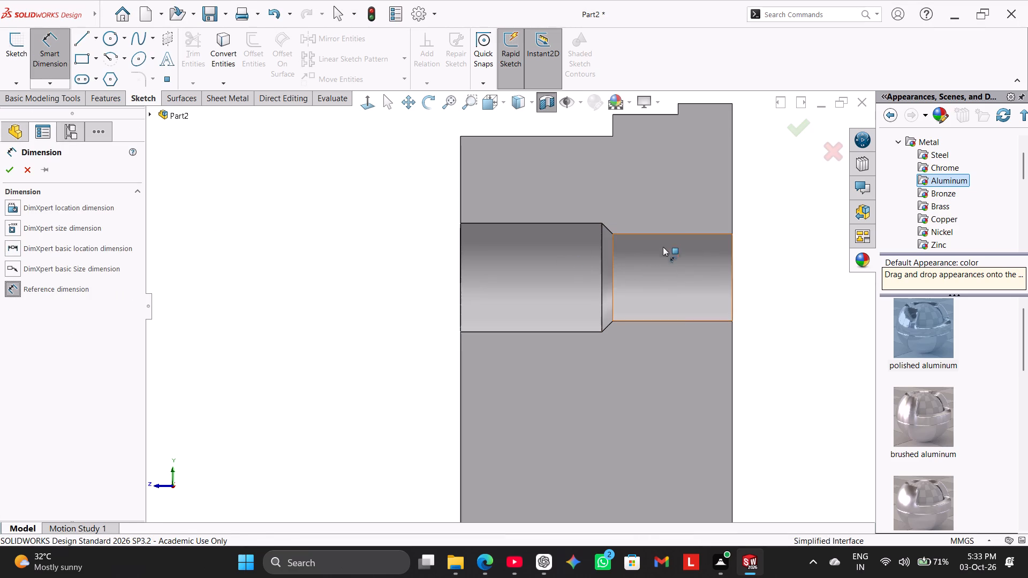
left_click(613, 278)
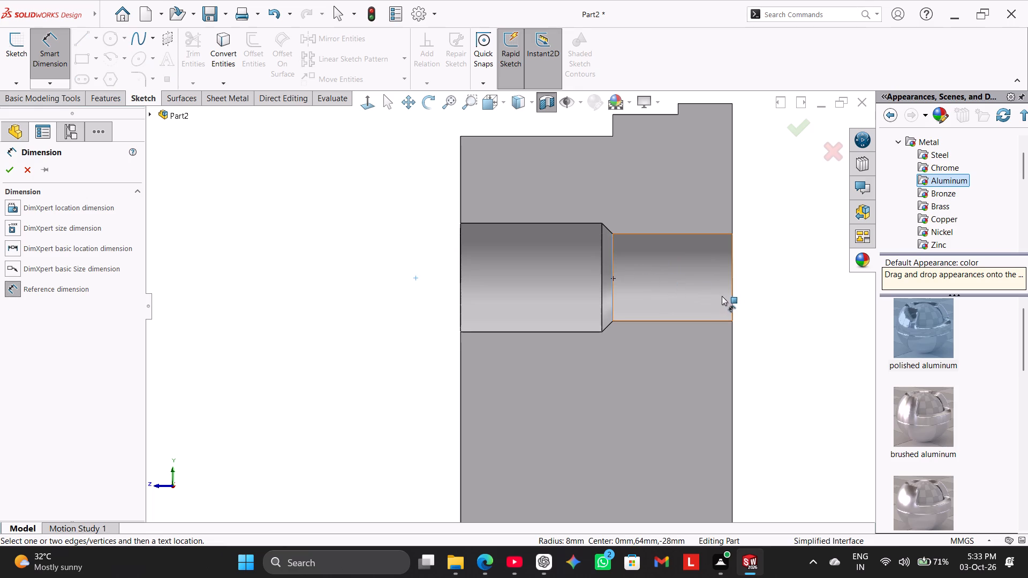
left_click(732, 301)
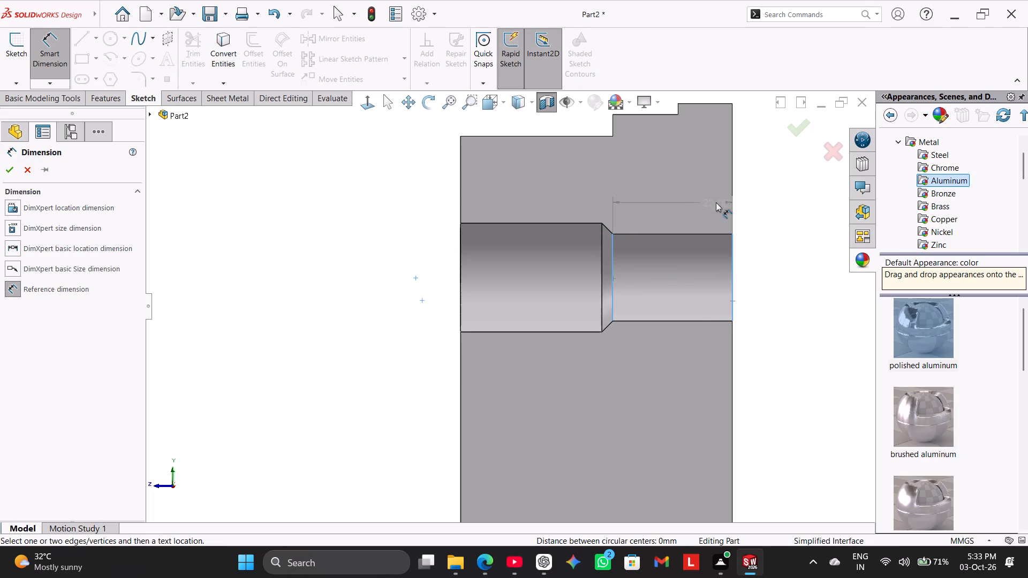
left_click(22, 173)
left_click(230, 214)
Edit the 2 mm bore chamfer to also include the bore's circular edge on the front face.
left_click(118, 102)
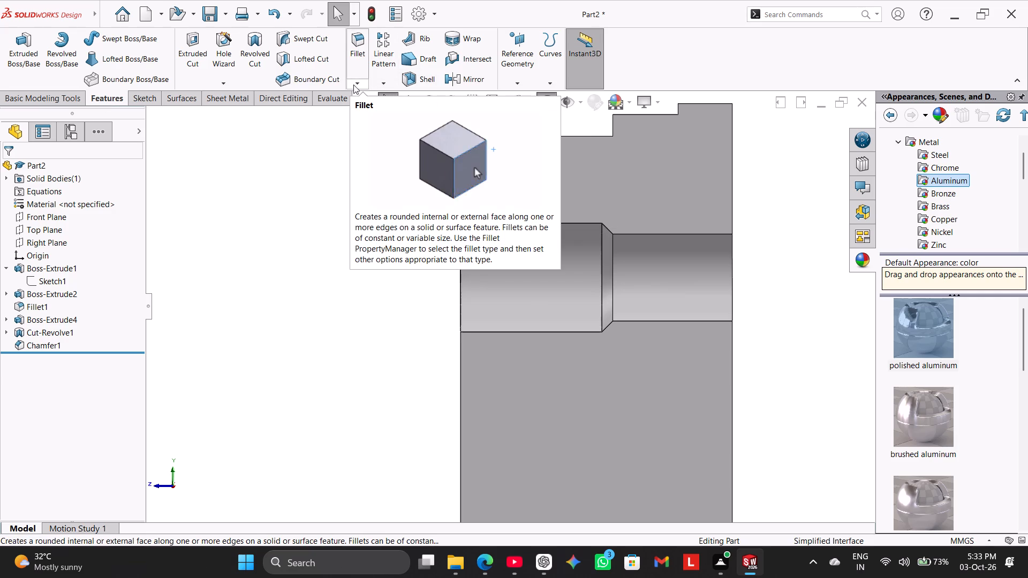
right_click(46, 343)
left_click(58, 315)
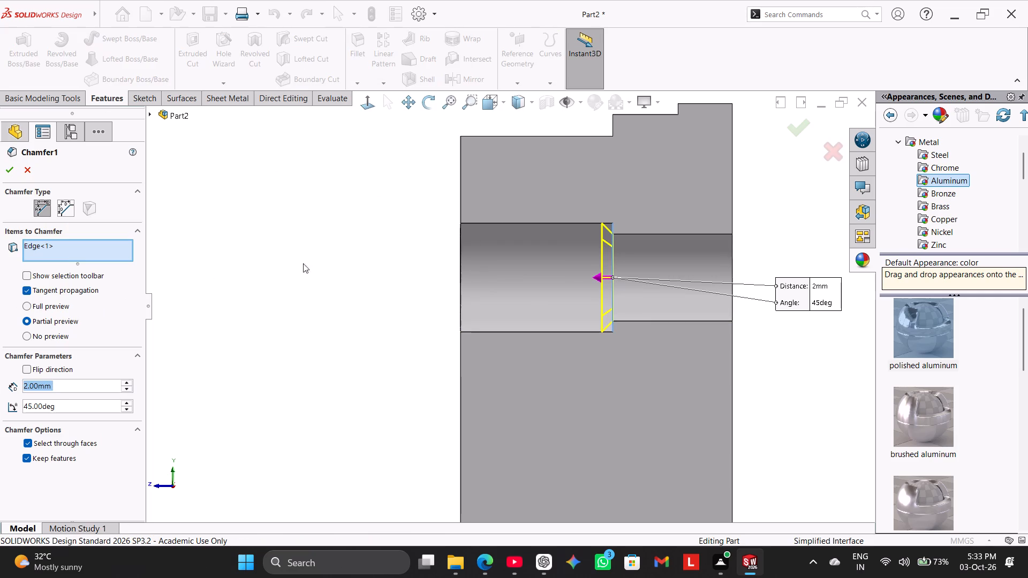
left_click(460, 269)
middle_click_drag(401, 285, 437, 298)
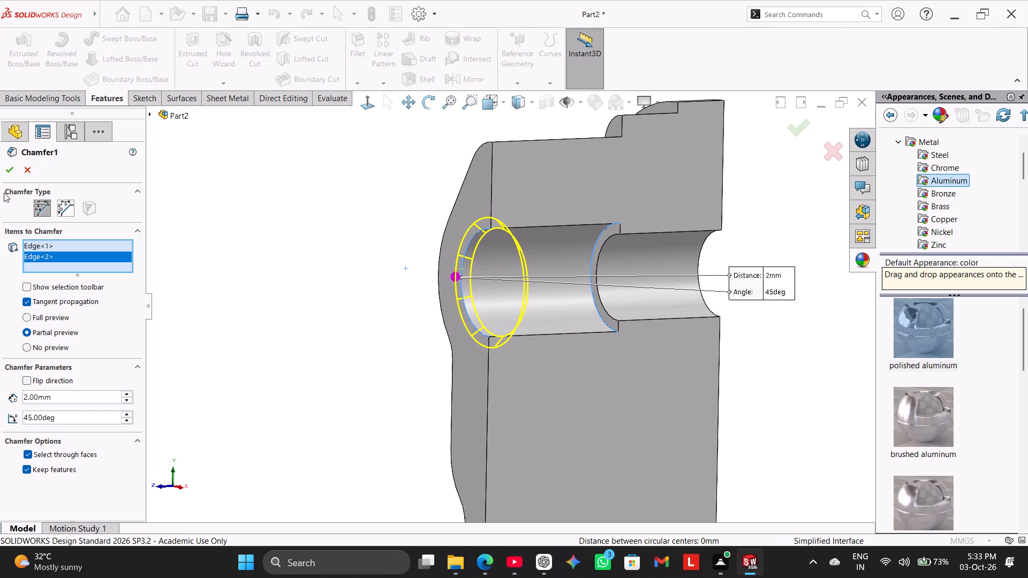
left_click(7, 171)
left_click(213, 269)
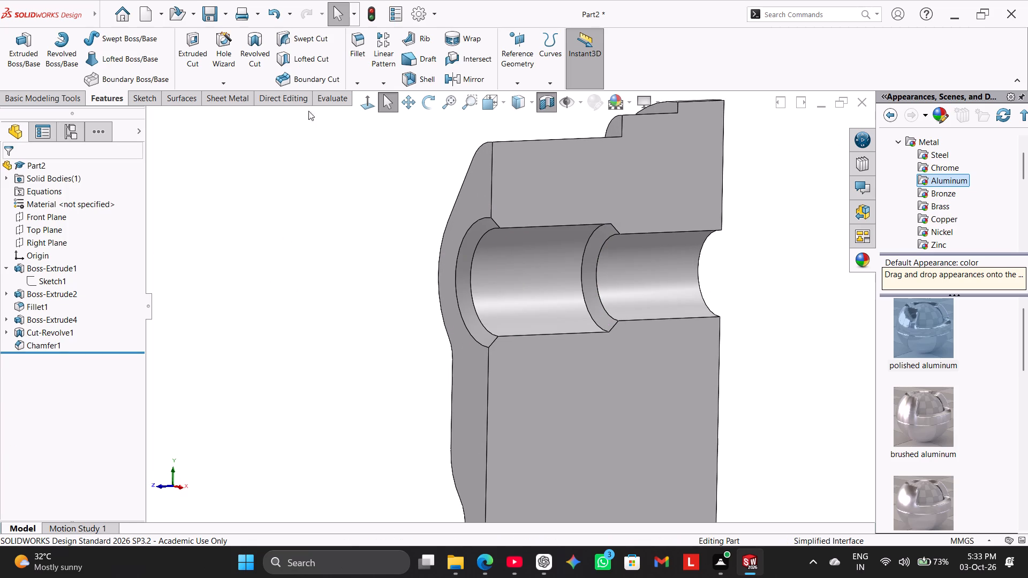
Turn off the section view and show the whole bracket in isometric view.
left_click(364, 101)
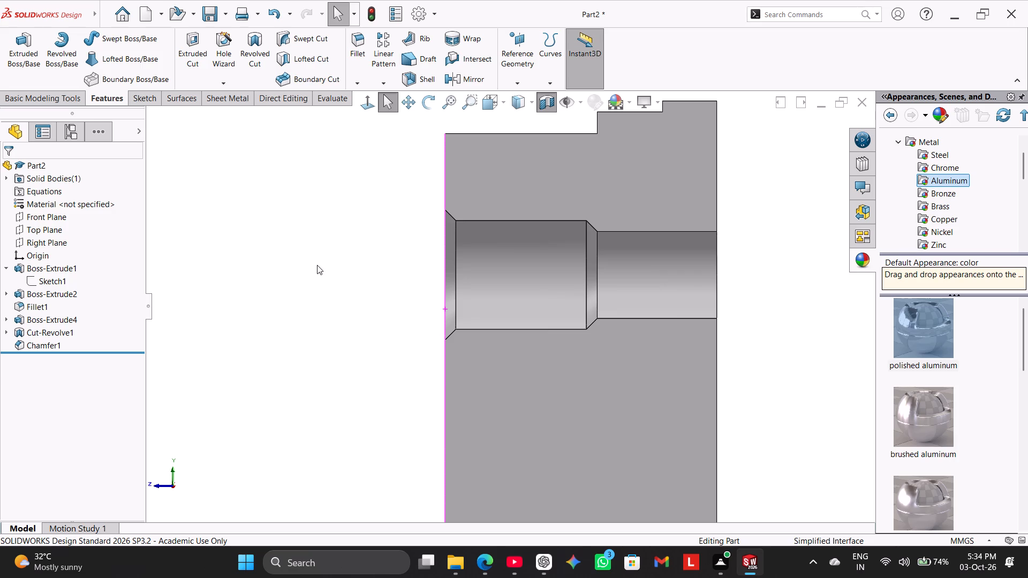
right_click_drag(362, 264, 500, 166)
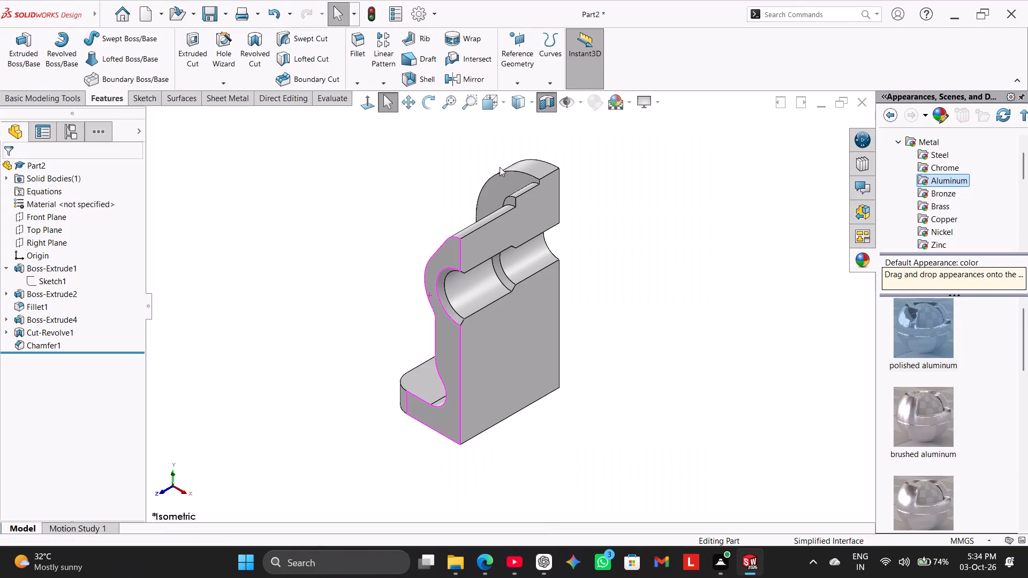
left_click(303, 293)
left_click(538, 109)
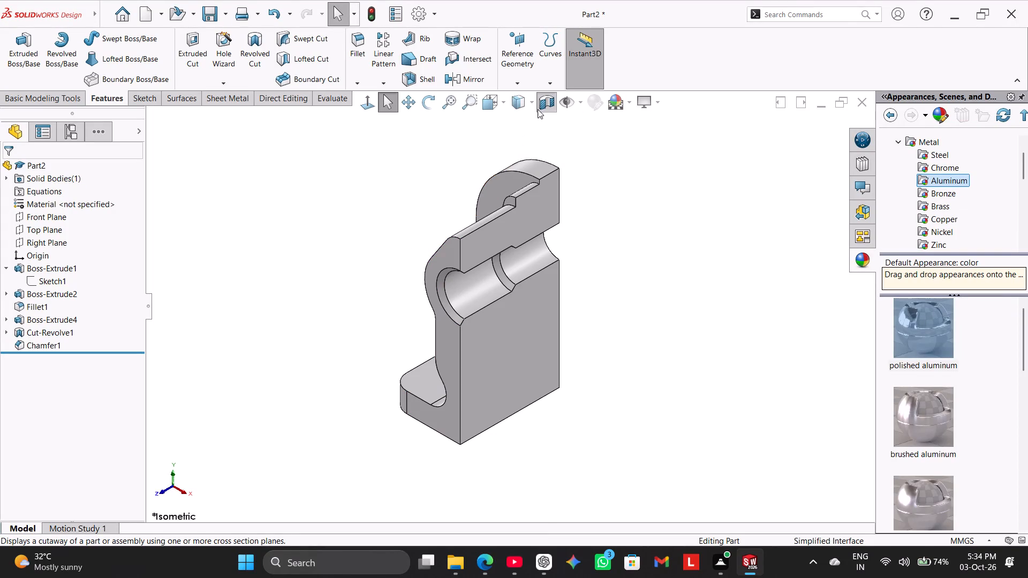
right_click_drag(171, 321, 236, 298)
right_click_drag(263, 299, 494, 185)
right_click_drag(339, 288, 421, 228)
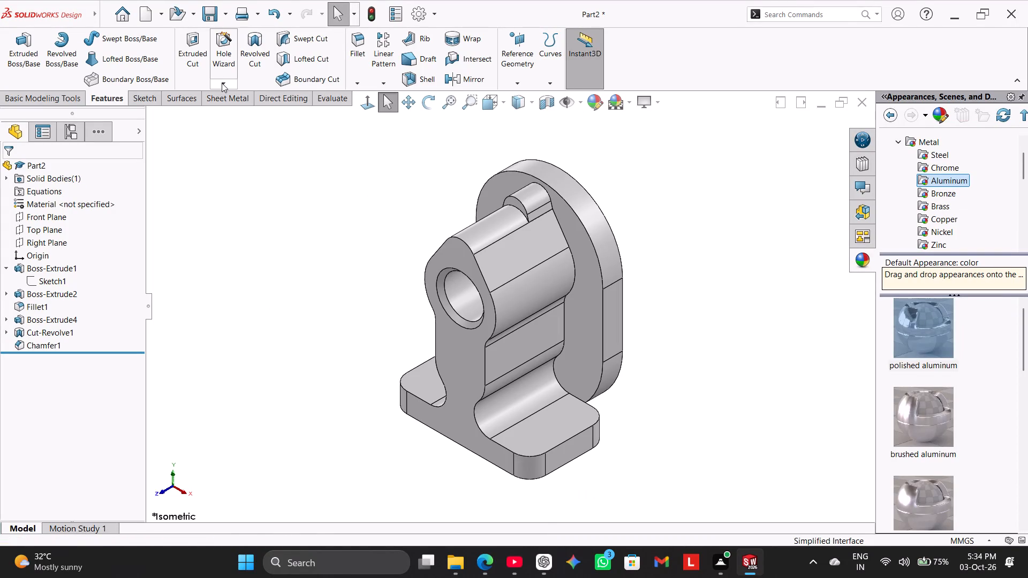
Define a legacy Counterbored hole in the Hole Wizard with a 10 mm counterbore diameter and 3 mm counterbore depth.
left_click(226, 66)
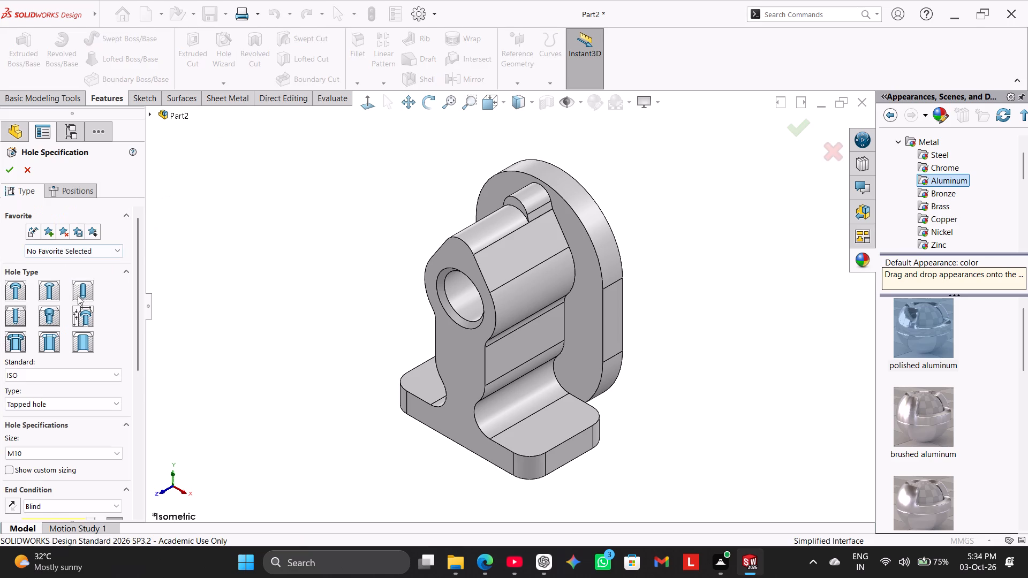
left_click(82, 313)
left_click(101, 322)
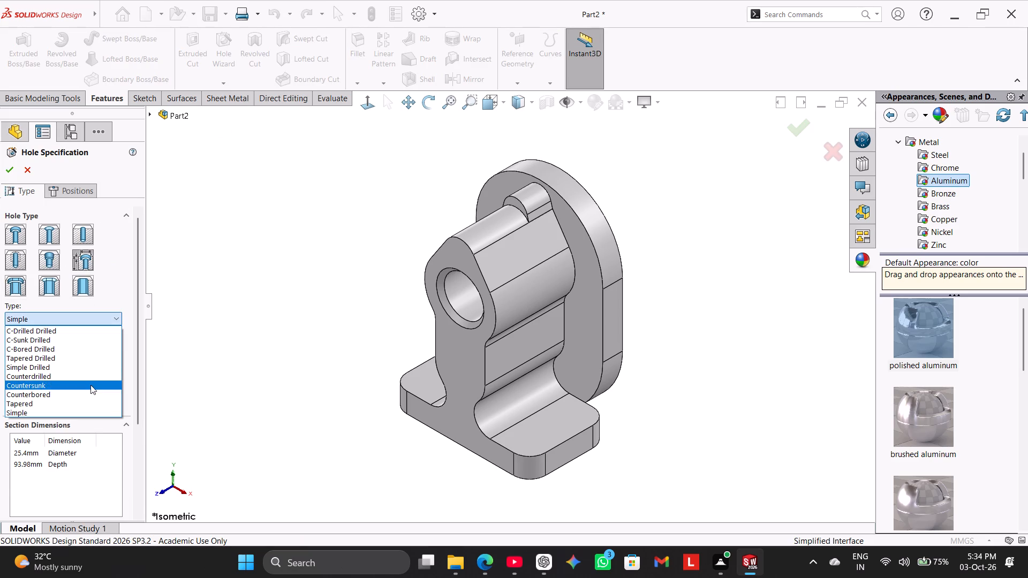
left_click(90, 393)
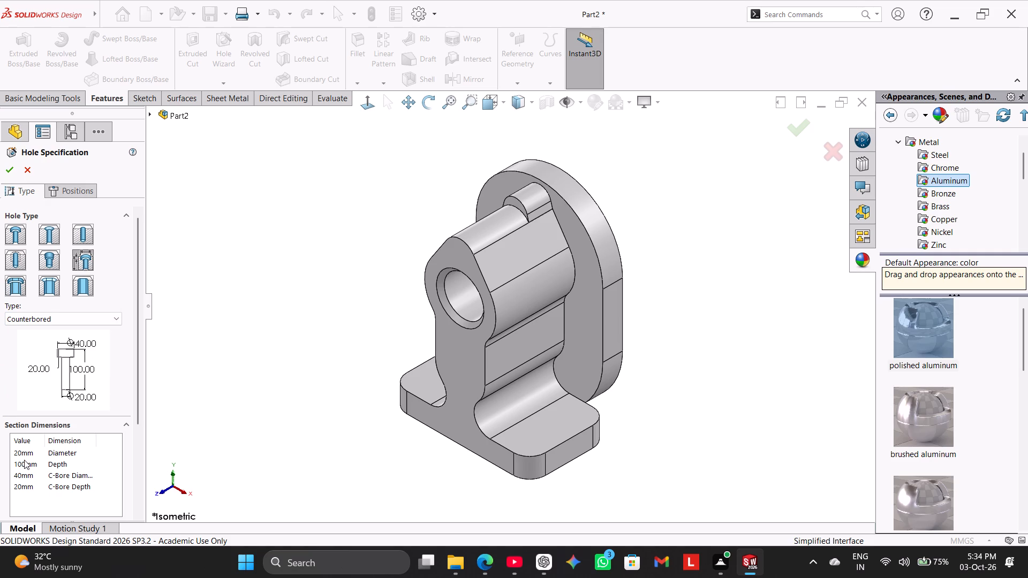
left_click(23, 478)
key("1")
key("0")
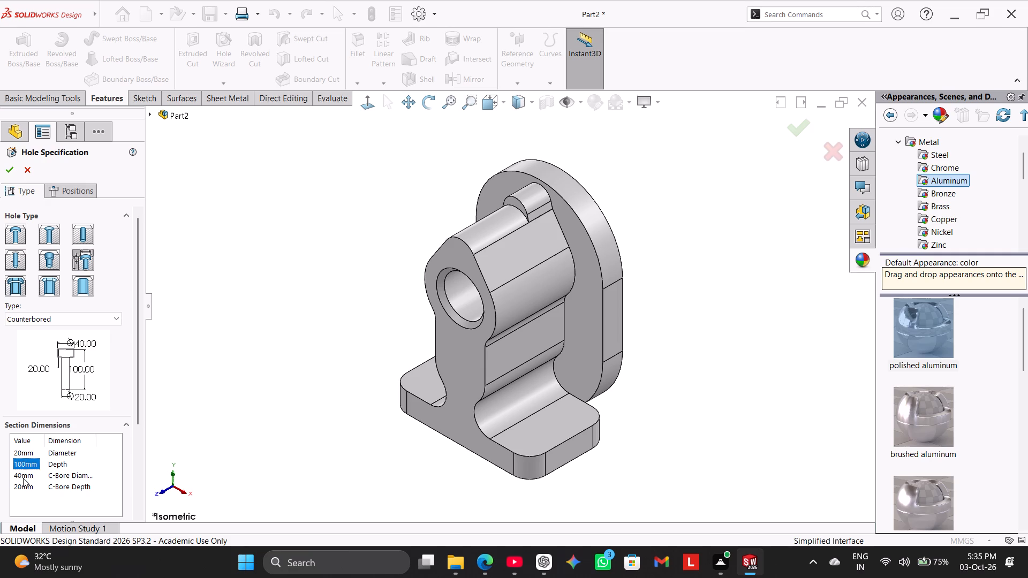
key("Return")
double_click(27, 477)
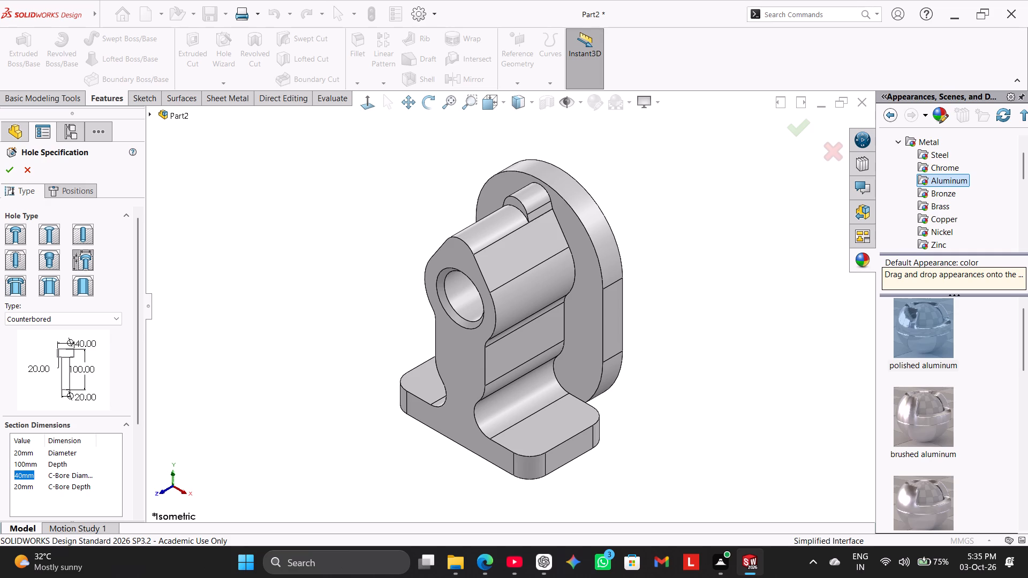
type("10")
key("Return")
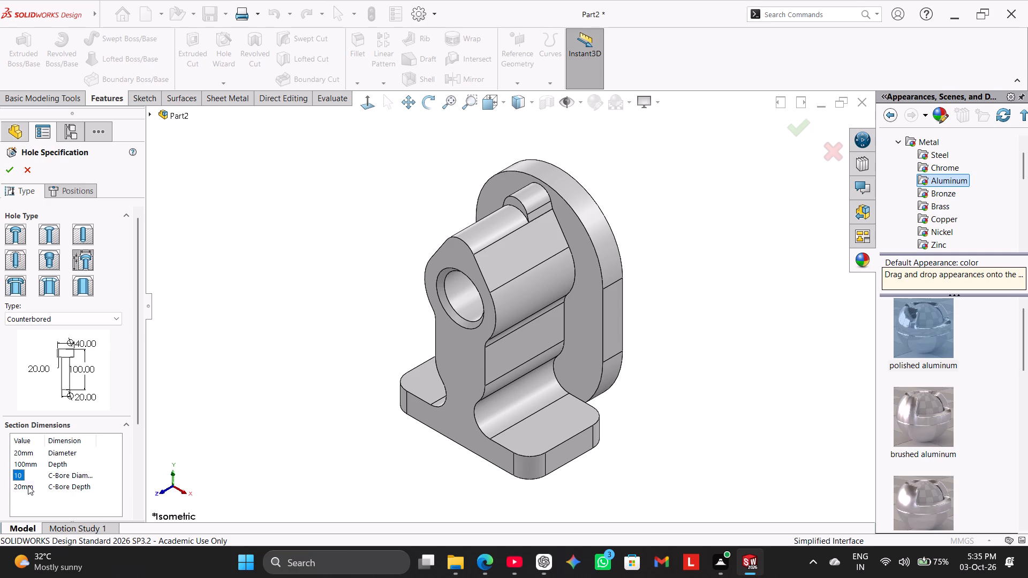
double_click(28, 485)
key("3")
key("Return")
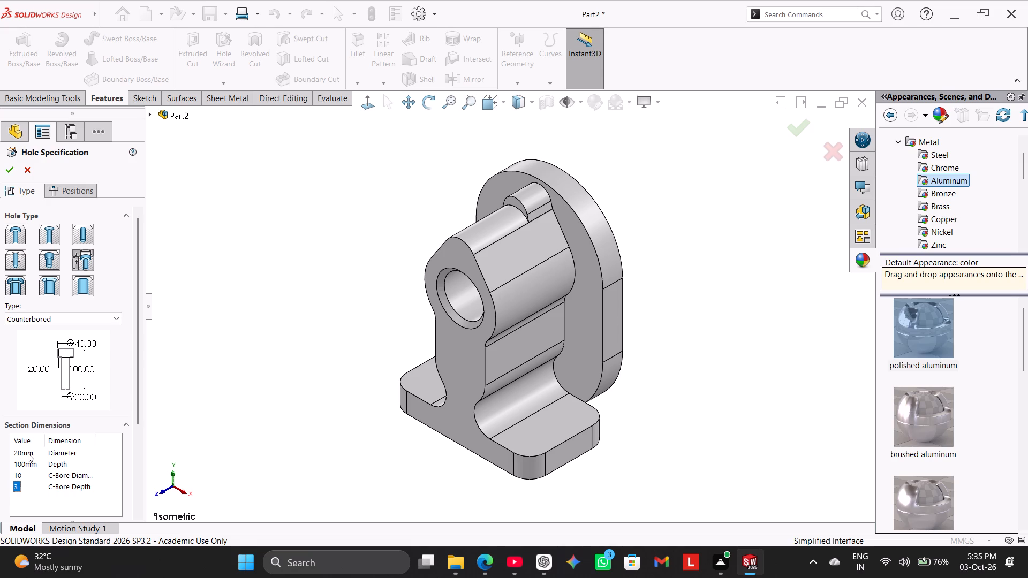
Set the counterbored hole's main diameter to 8 mm and its depth to 10 mm.
double_click(28, 453)
key("8")
key("Return")
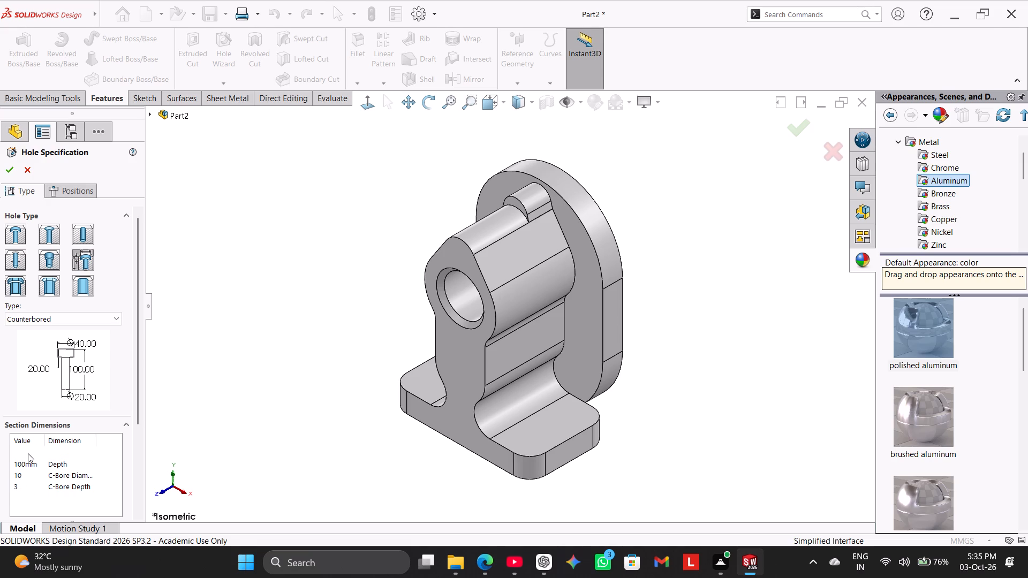
double_click(28, 463)
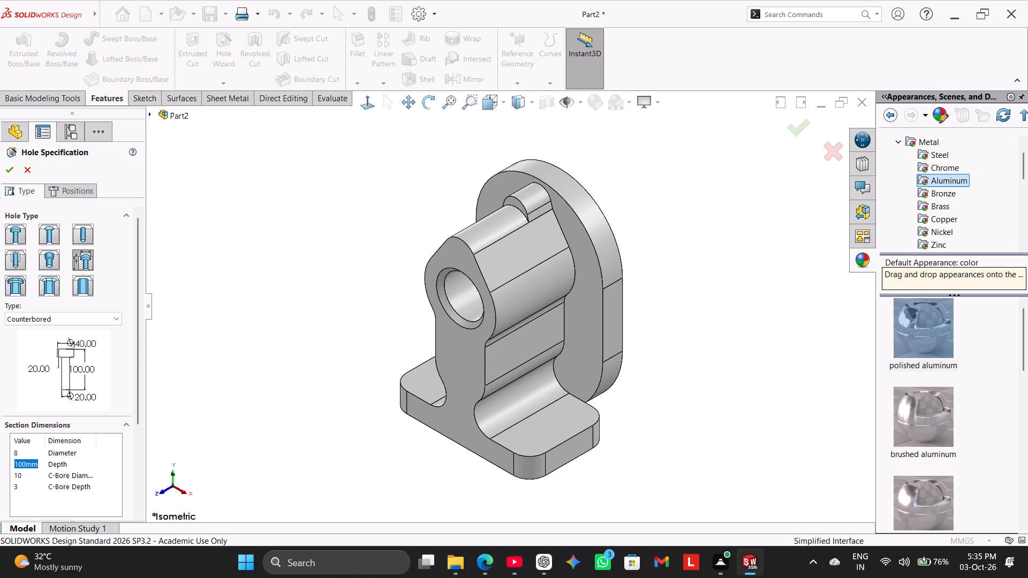
type("10")
key("Return")
Place four counterbored holes on the top faces of the two base flanges, at the centres of the rounded corners.
left_click_drag(135, 396, 144, 461)
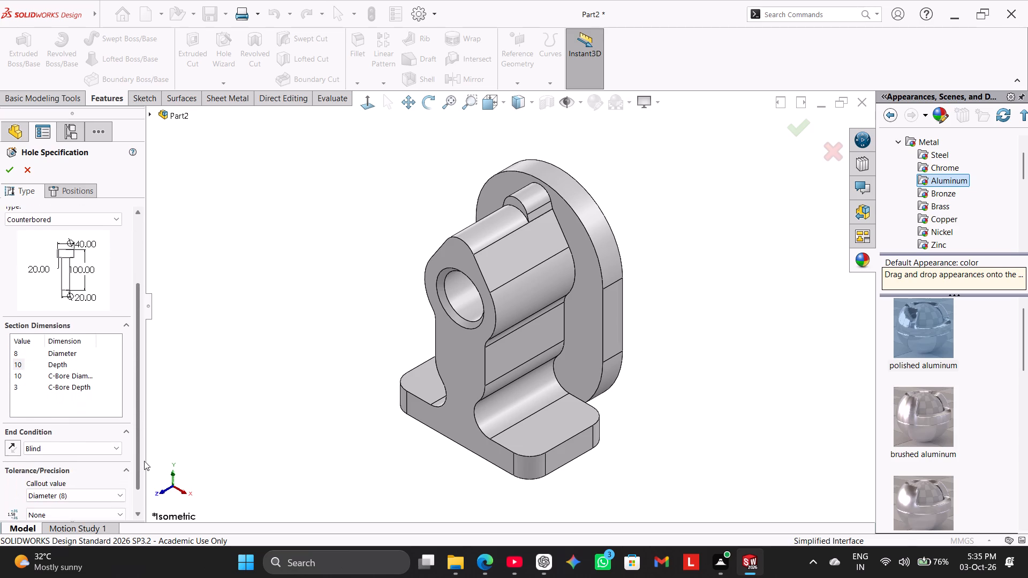
left_click_drag(144, 461, 148, 267)
left_click(90, 194)
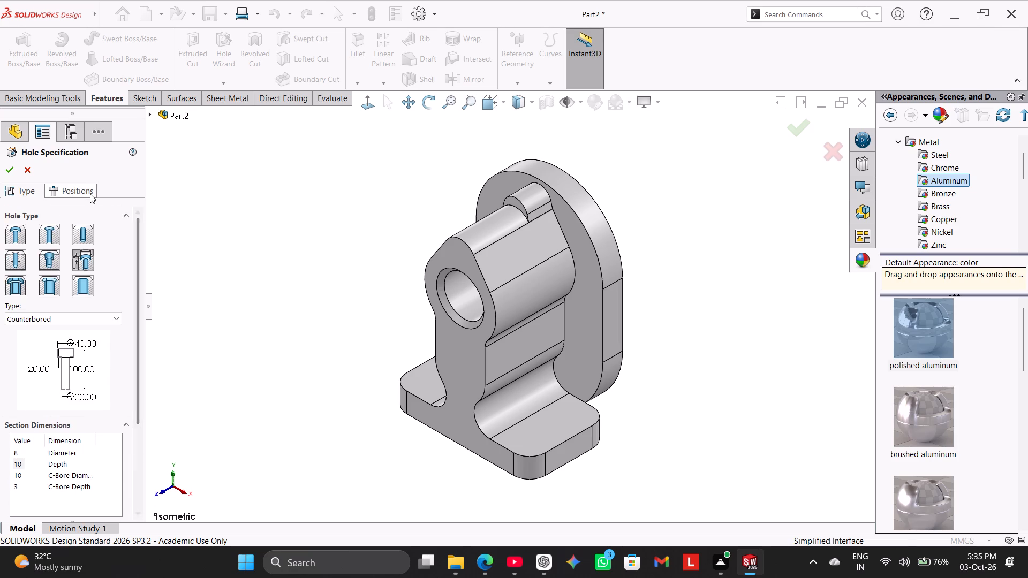
left_click(518, 432)
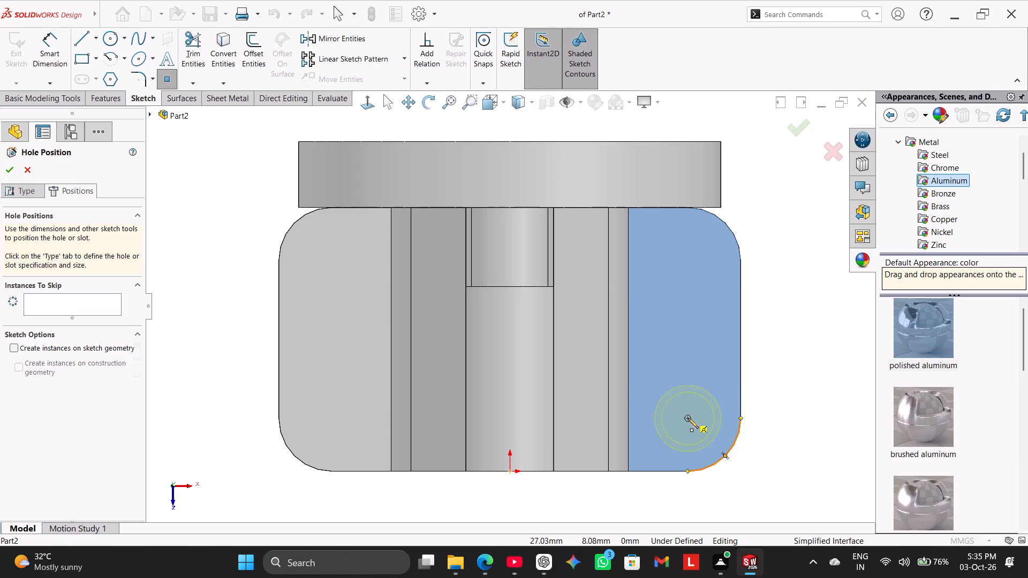
left_click(688, 418)
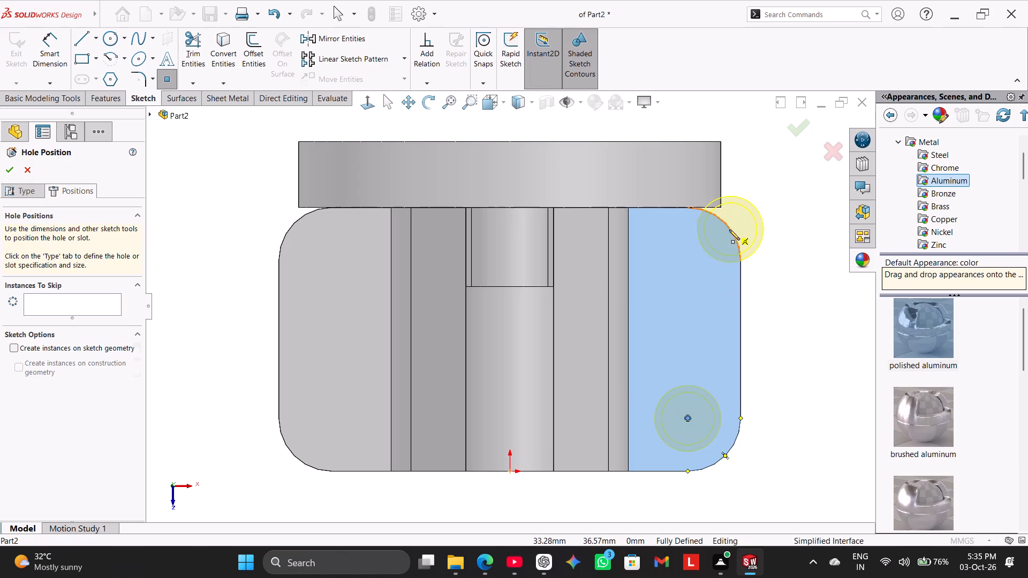
left_click(689, 261)
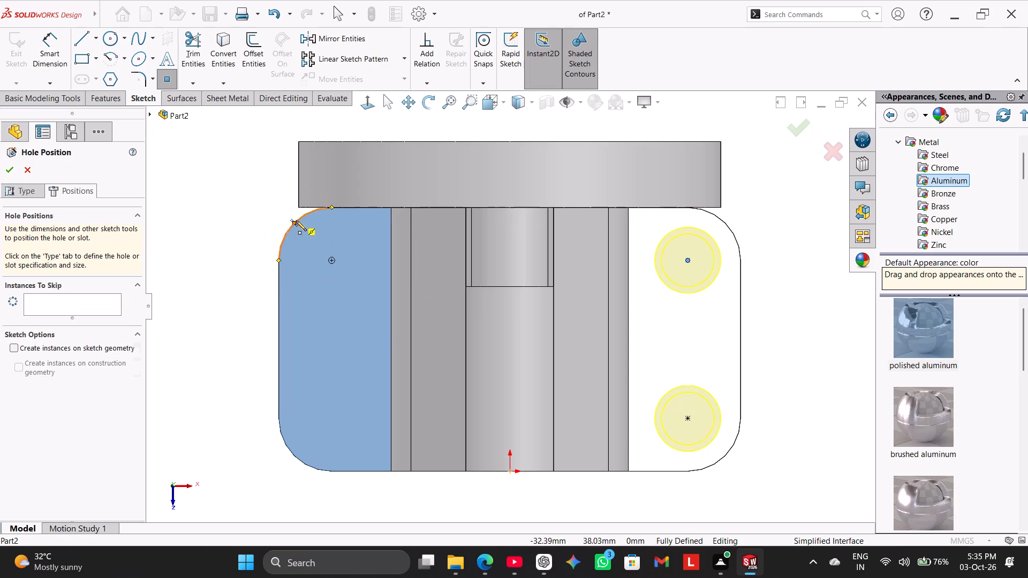
left_click(332, 262)
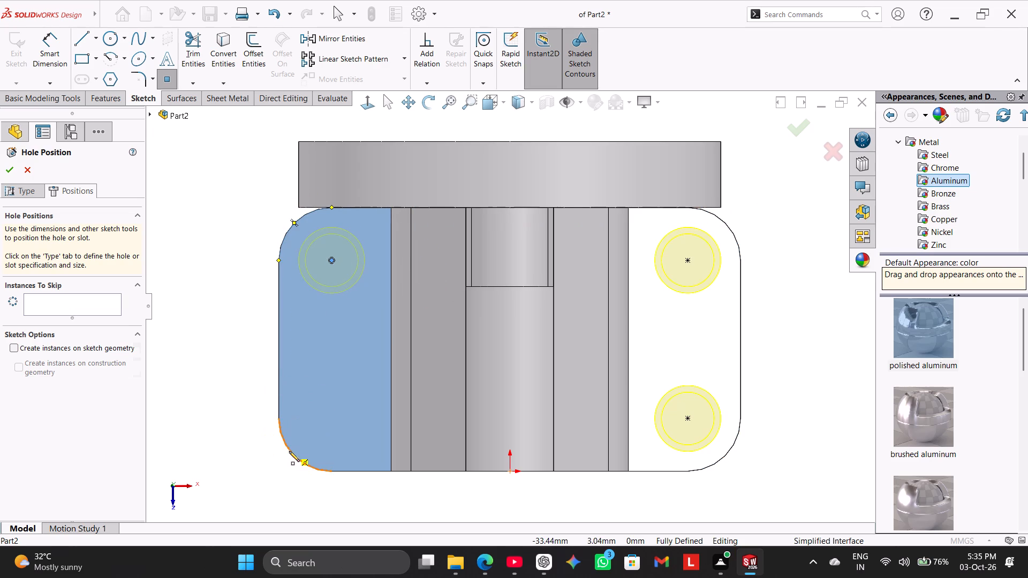
left_click(331, 416)
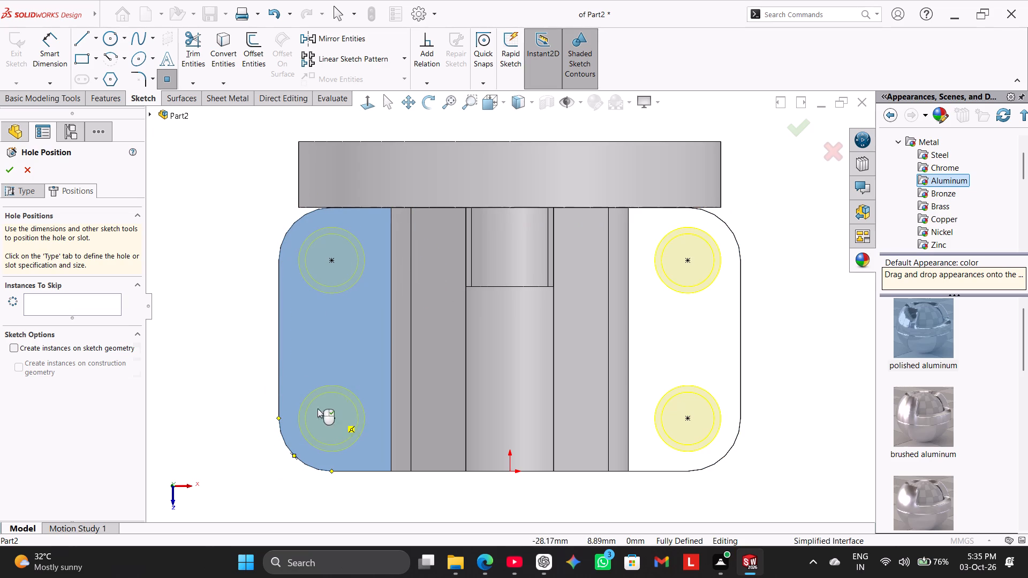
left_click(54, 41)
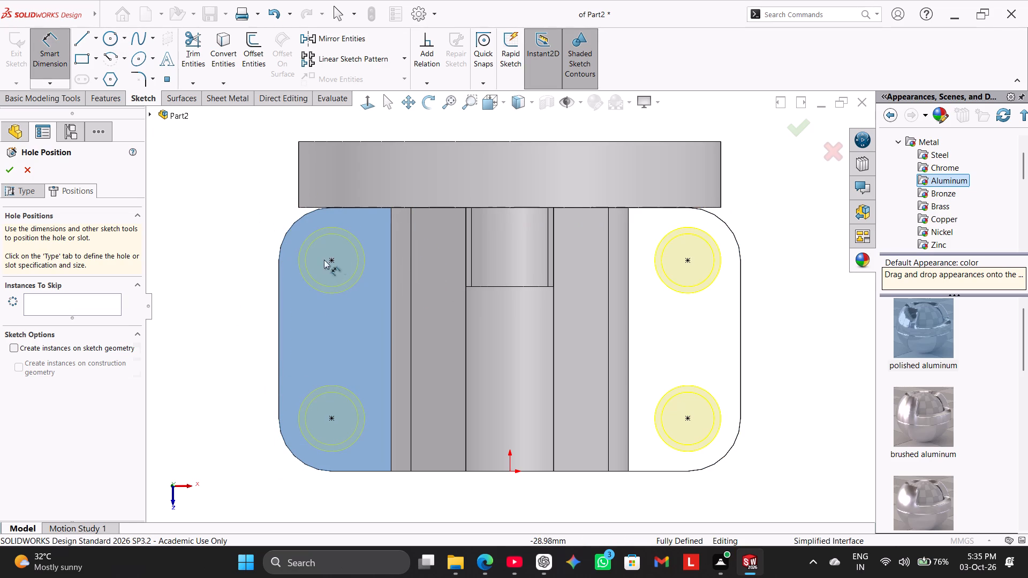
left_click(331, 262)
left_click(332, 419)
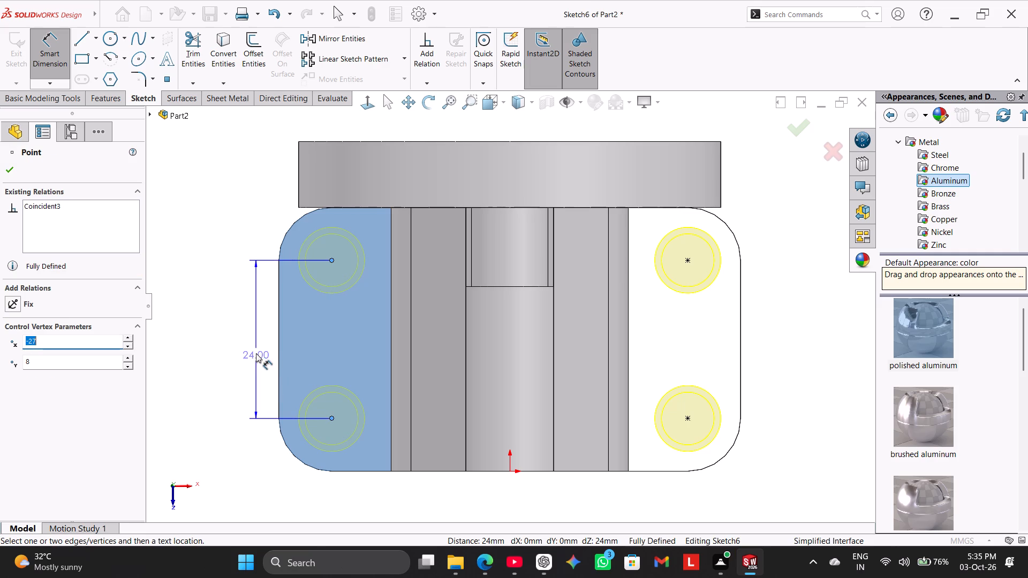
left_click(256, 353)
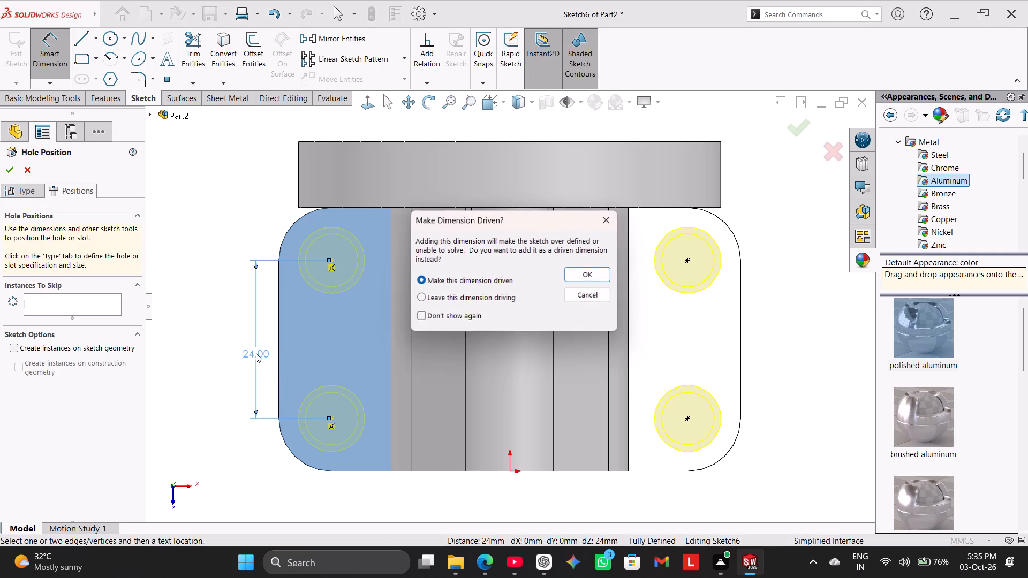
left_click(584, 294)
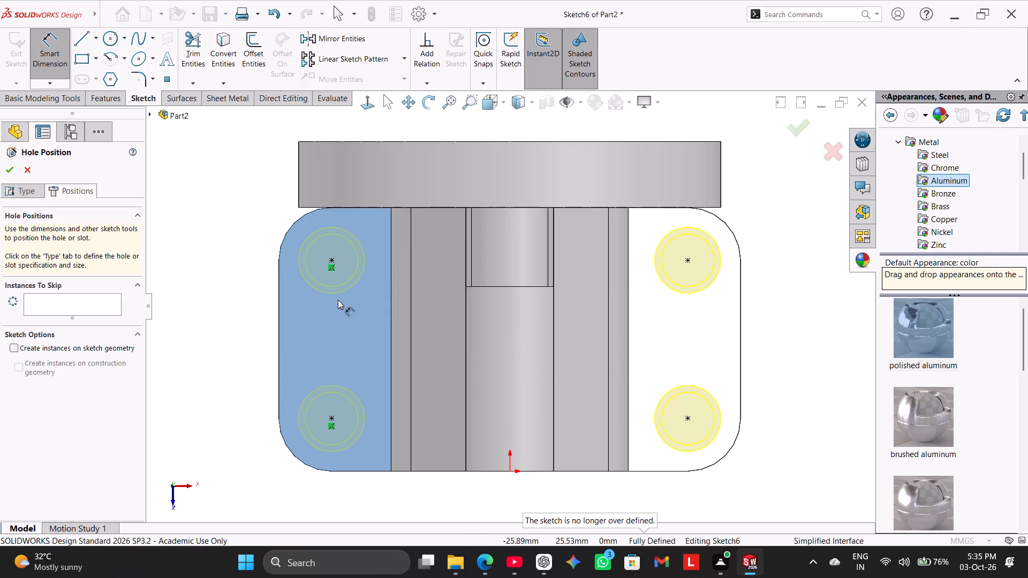
Delete the coincident relations from both hole centre points on the left base flange.
right_click(330, 269)
right_click(201, 282)
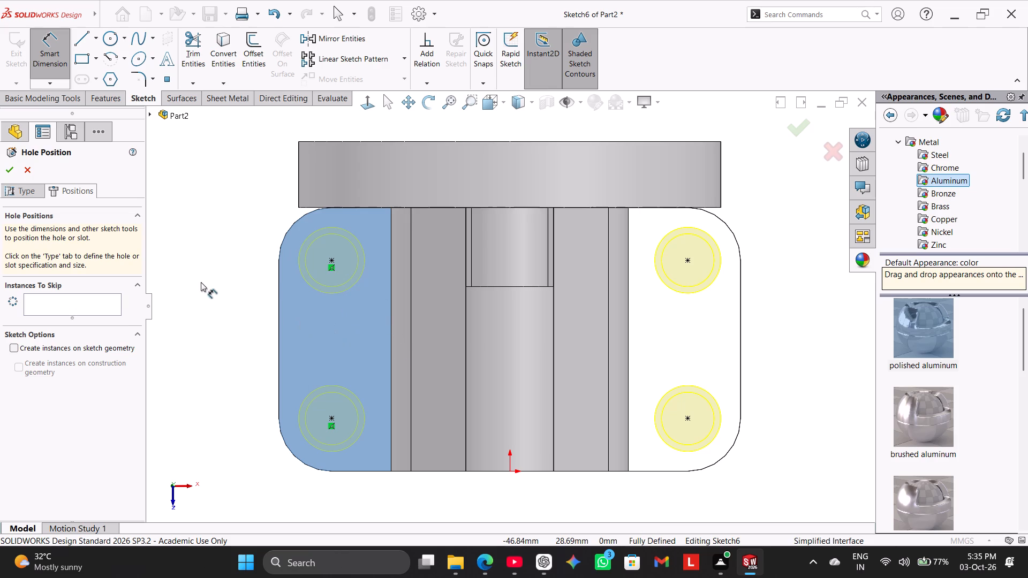
left_click(240, 315)
right_click(331, 269)
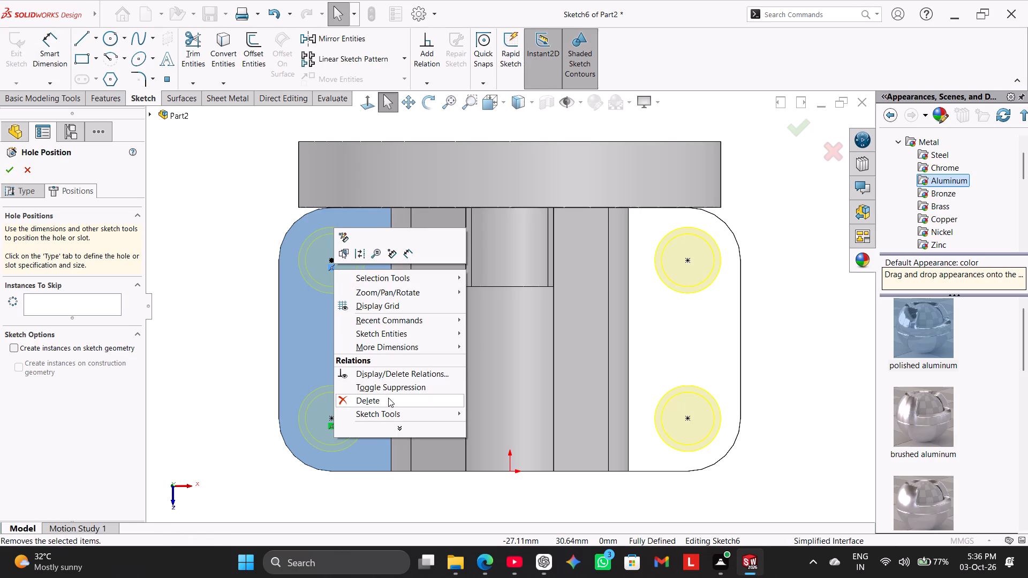
left_click(388, 398)
right_click(332, 425)
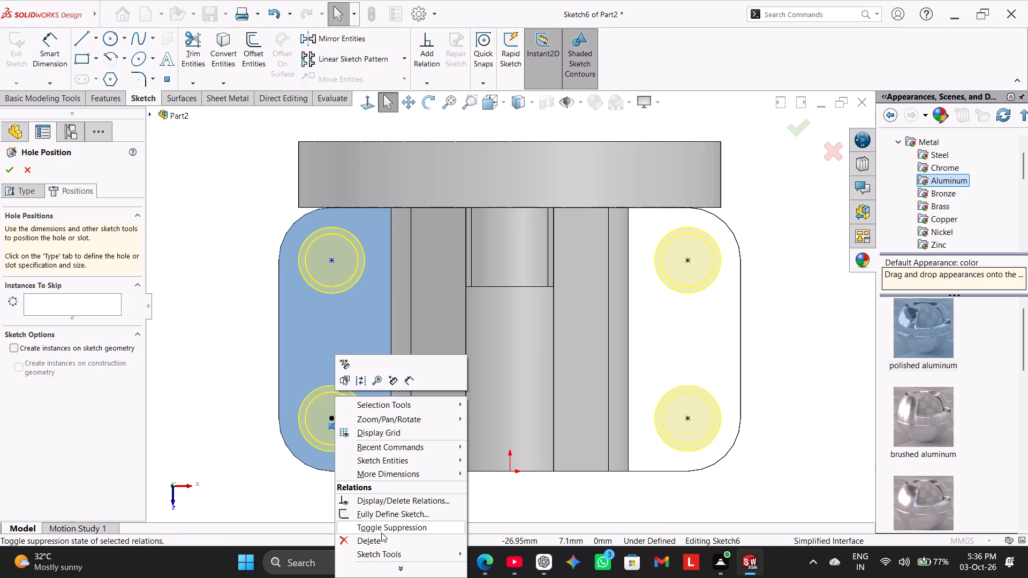
left_click(382, 535)
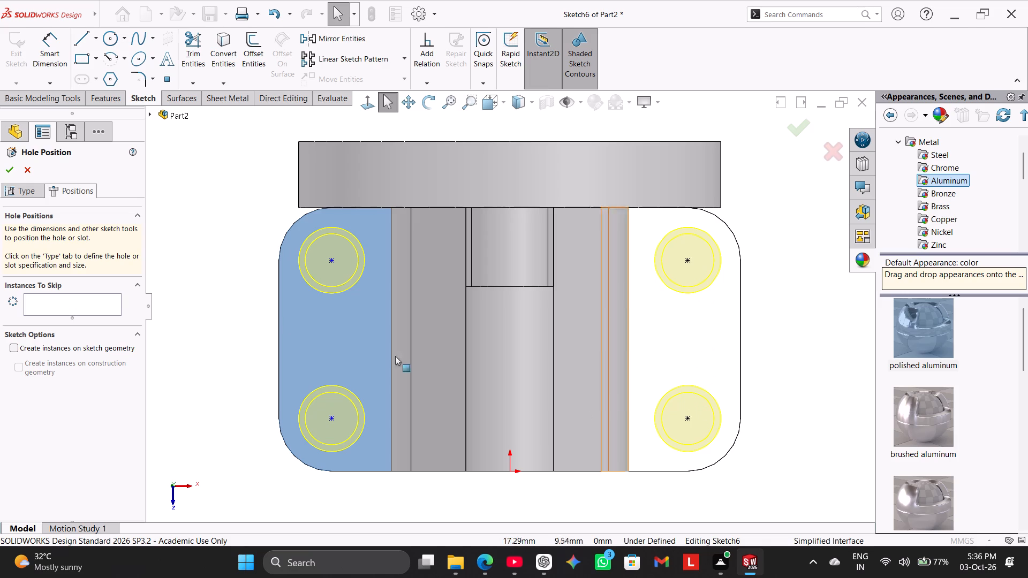
Dimension the front-to-back spacing between the two hole centres on the left base flange as 20 mm.
left_click(59, 53)
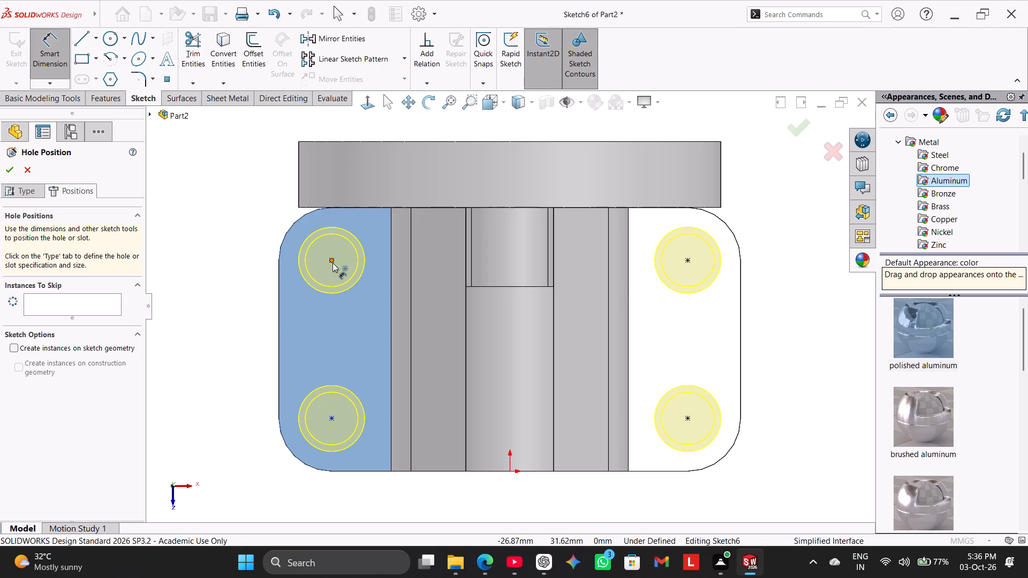
left_click(332, 263)
left_click(332, 420)
left_click(238, 329)
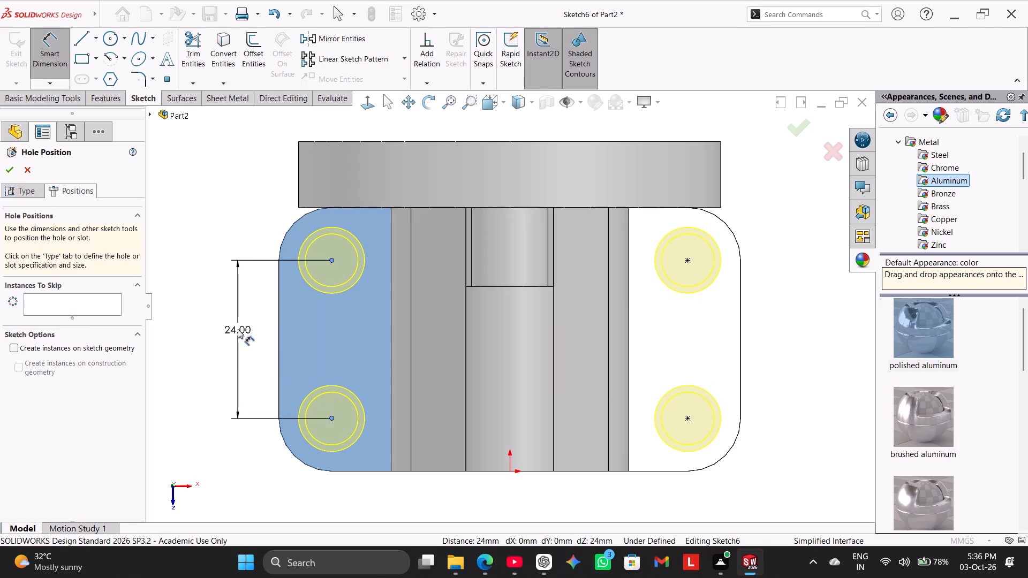
type("20")
key("Return")
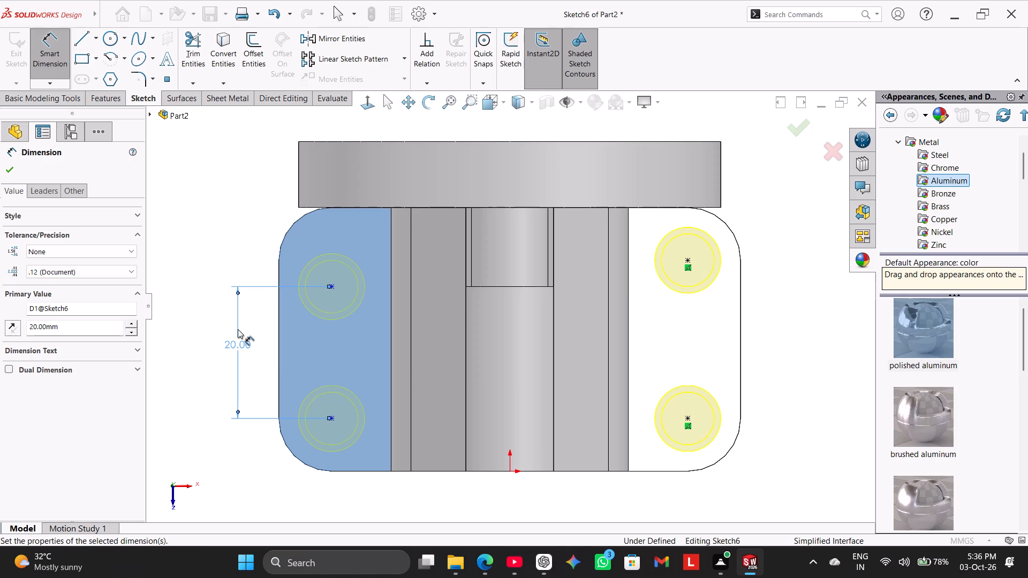
right_click(225, 230)
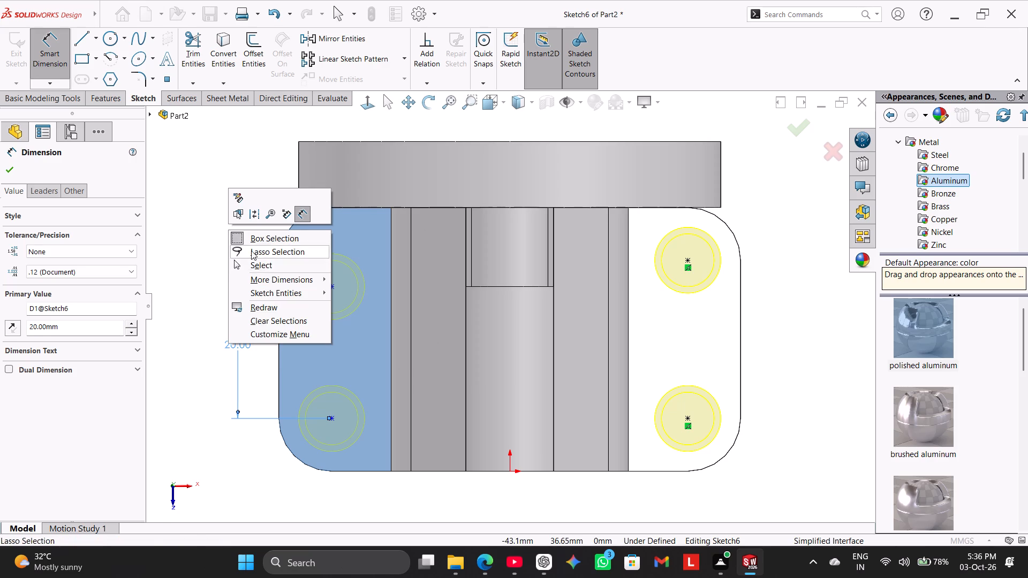
left_click(186, 184)
left_click(331, 419)
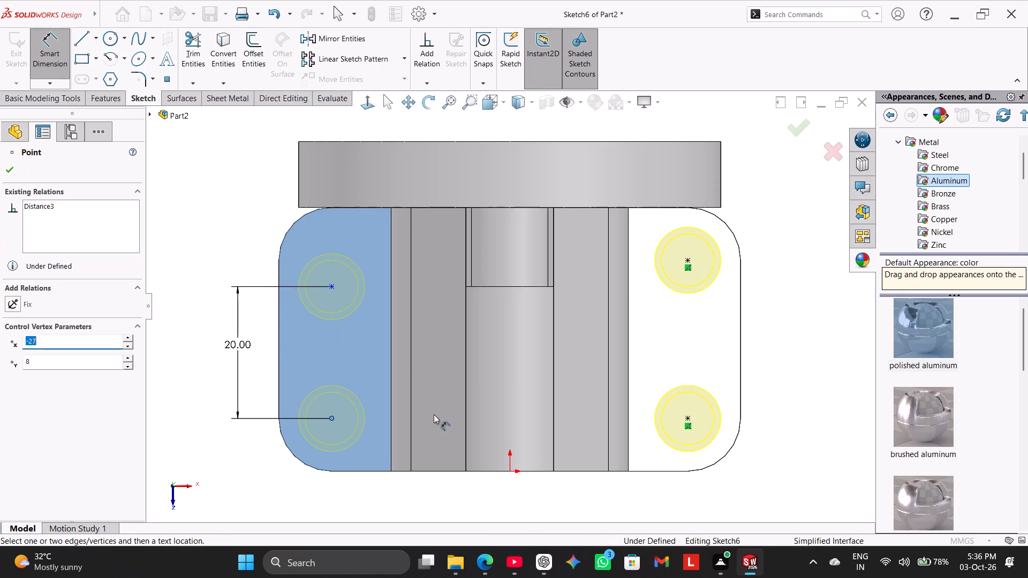
right_click(191, 202)
left_click(231, 240)
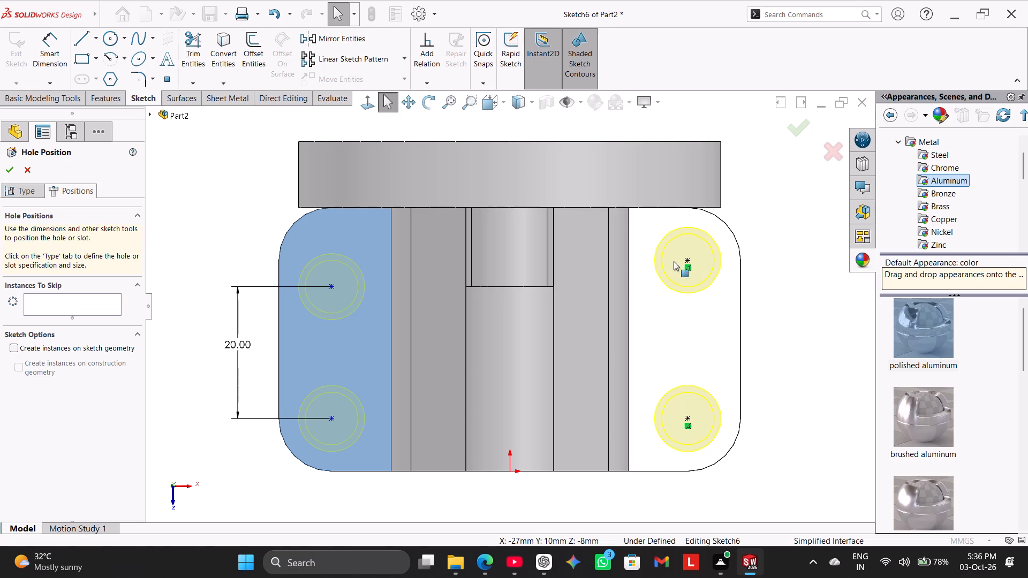
Delete the coincident relations from both hole centre points on the right base flange.
right_click(685, 267)
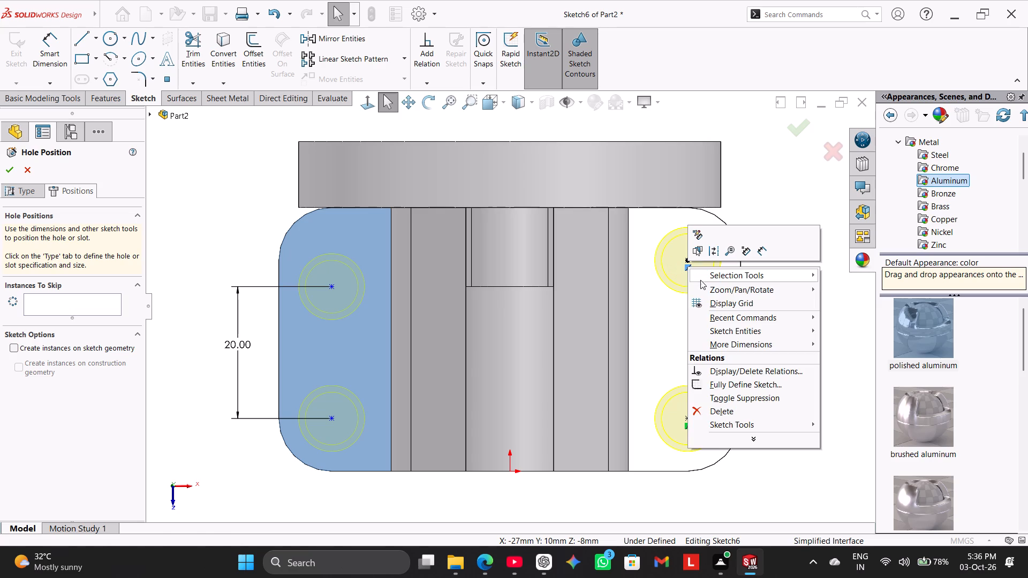
left_click(736, 414)
right_click(688, 425)
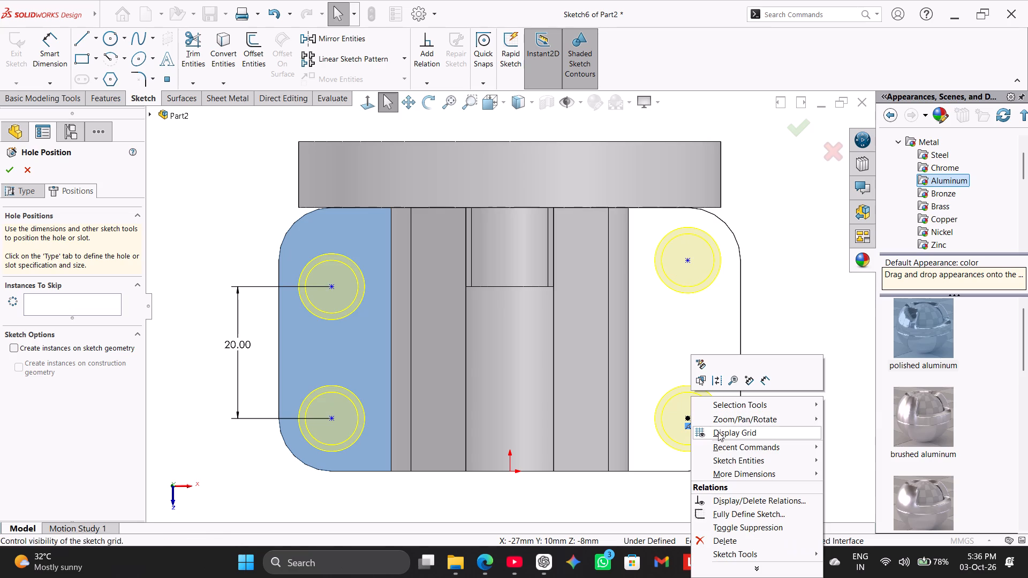
left_click_drag(724, 539, 716, 535)
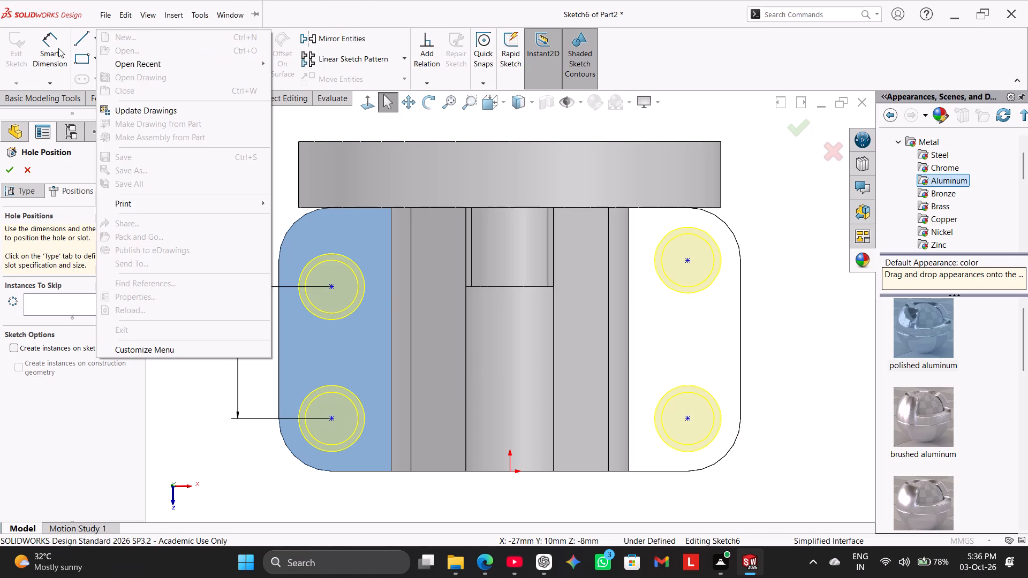
Dimension the horizontal distance between the two front hole centres across the base as 54 mm.
left_click(58, 48)
left_click(334, 418)
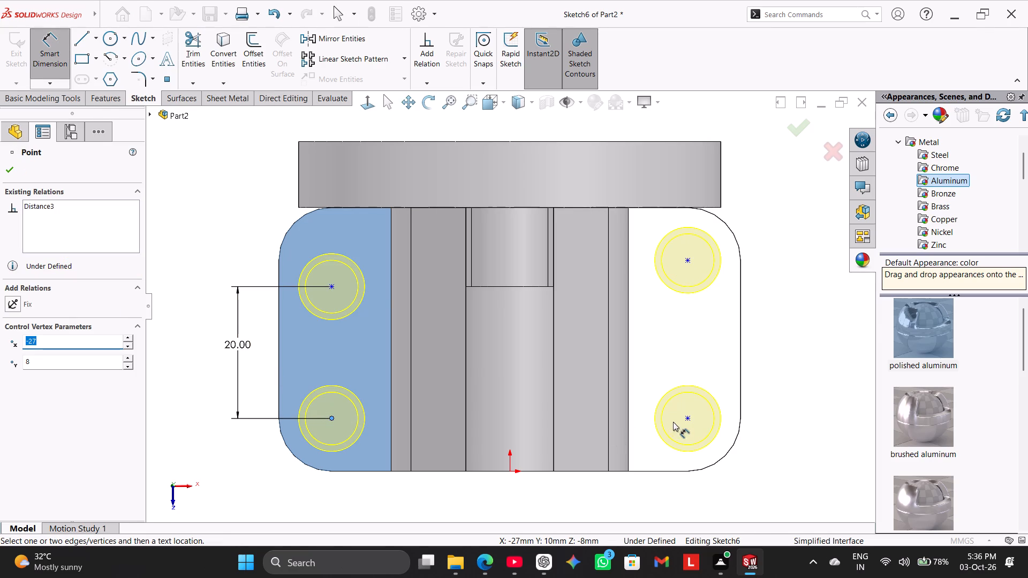
left_click(687, 420)
left_click(516, 498)
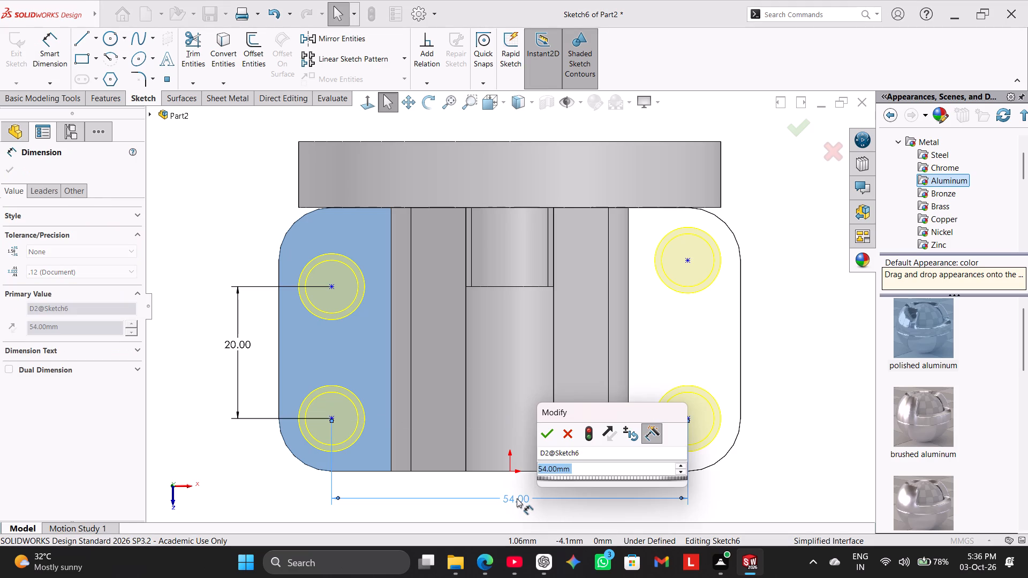
type("54")
key("Return")
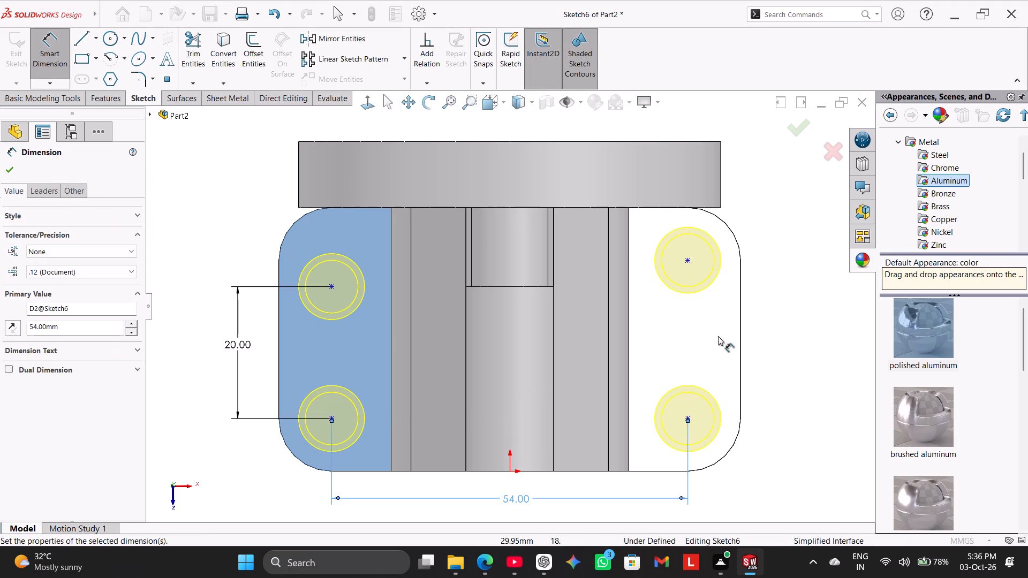
right_click(783, 286)
left_click(817, 325)
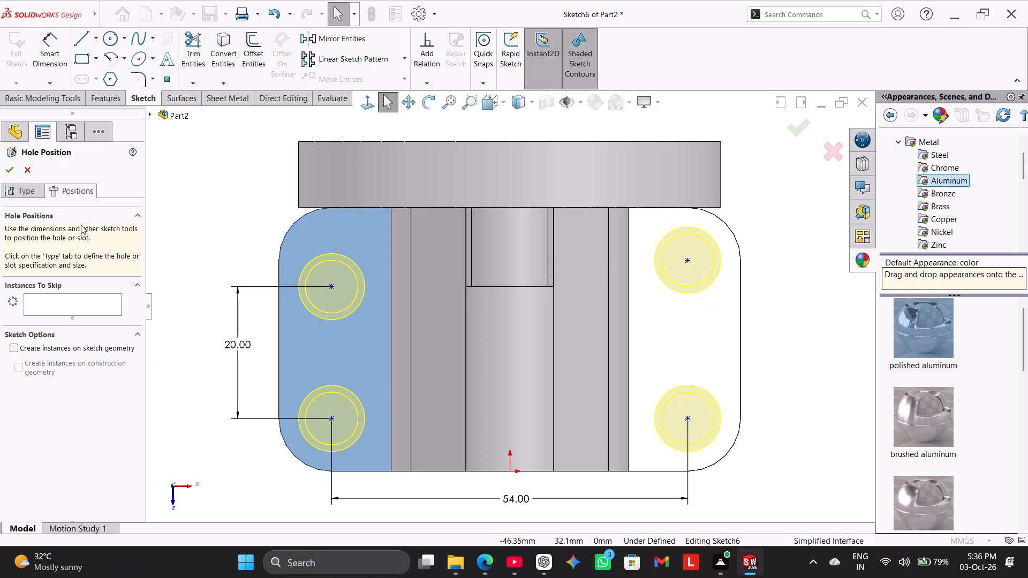
Dimension the front-to-back spacing between the two hole centres on the right base flange as 20 mm.
left_click(47, 65)
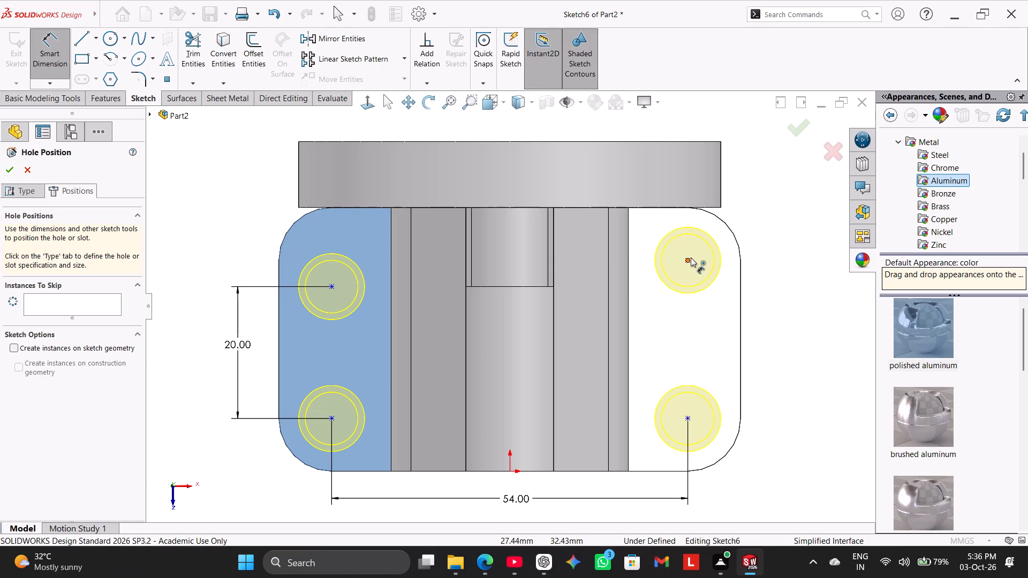
left_click(691, 257)
left_click(688, 421)
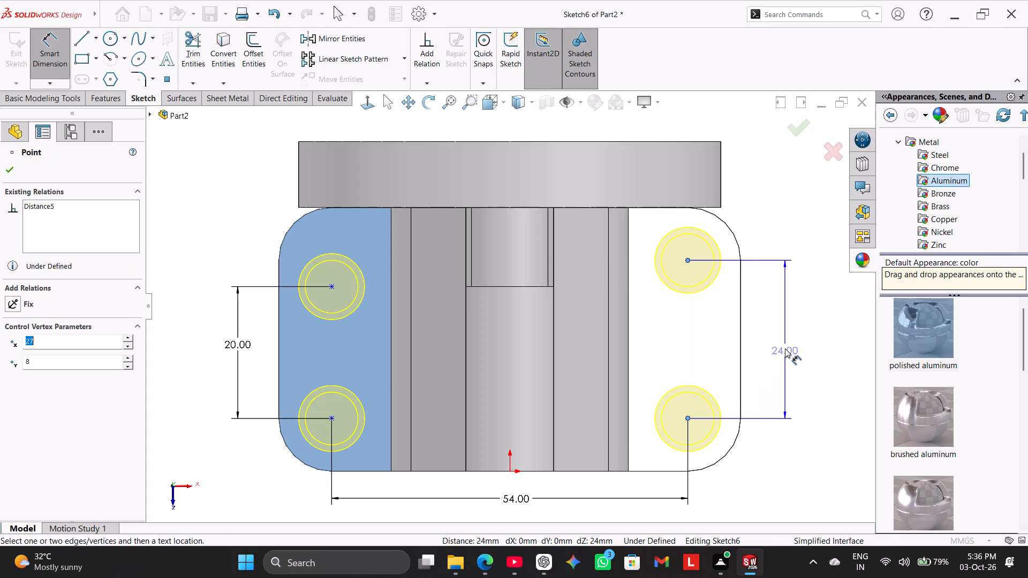
left_click(785, 348)
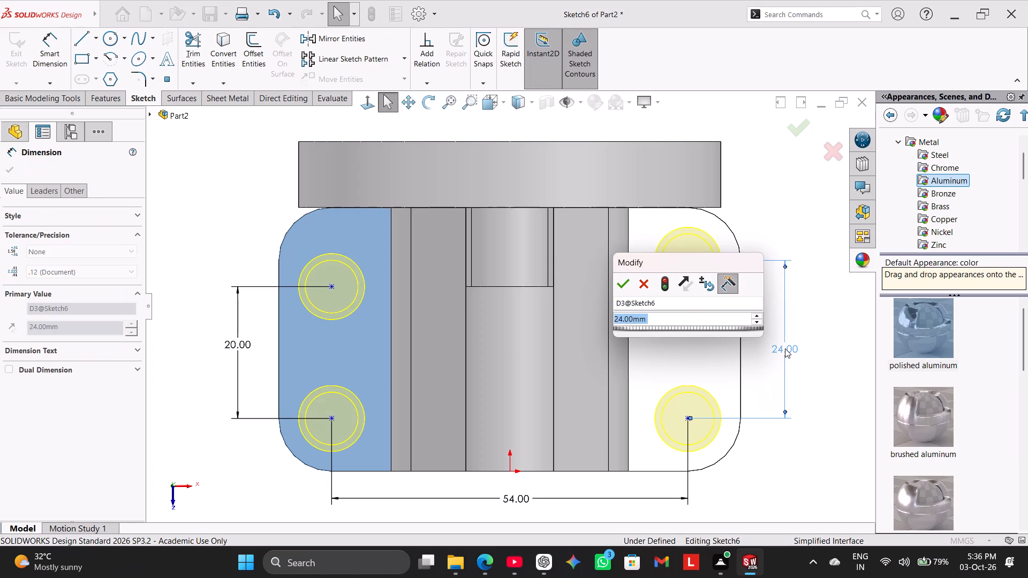
type("20")
key("Return")
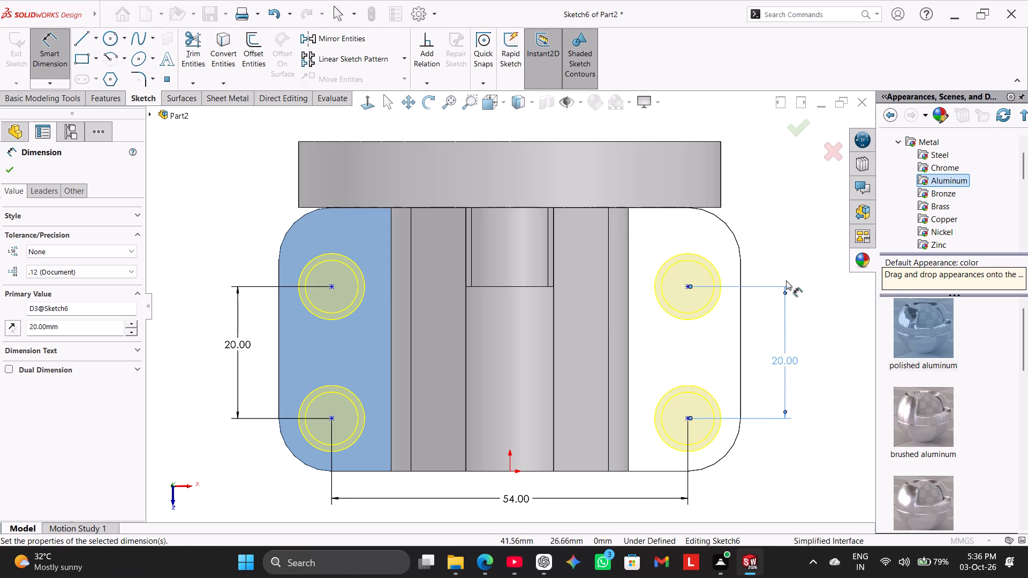
right_click(800, 216)
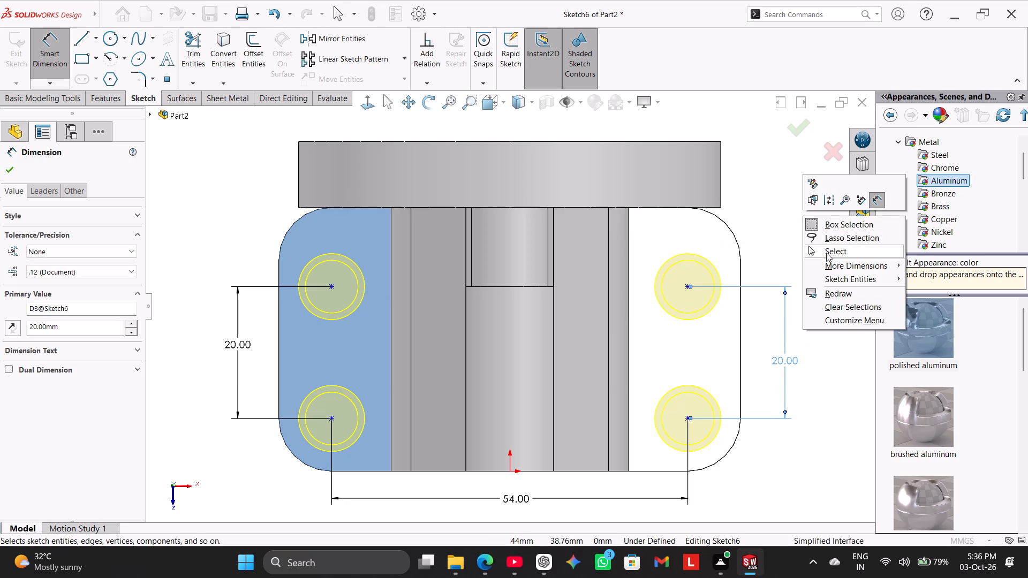
left_click(826, 253)
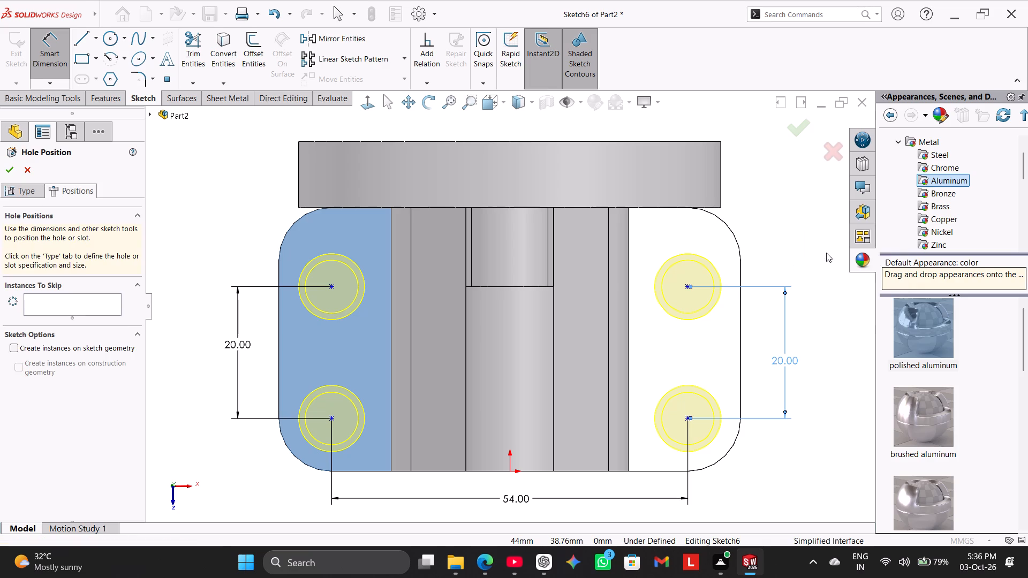
Draw a horizontal construction centreline about 70 mm long across the base, from the left flange's outer edge to the right flange's outer edge.
left_click(97, 40)
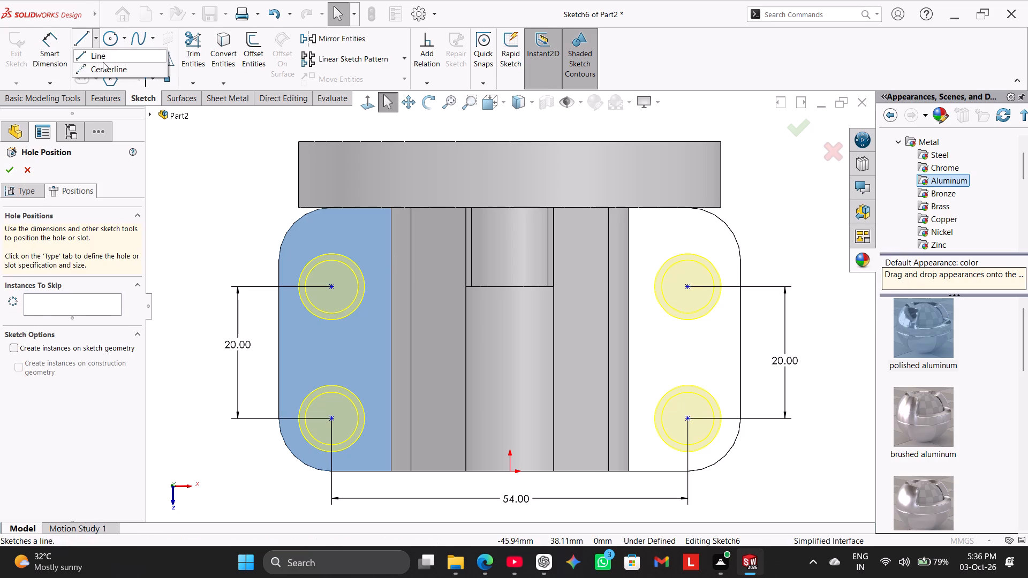
left_click(106, 70)
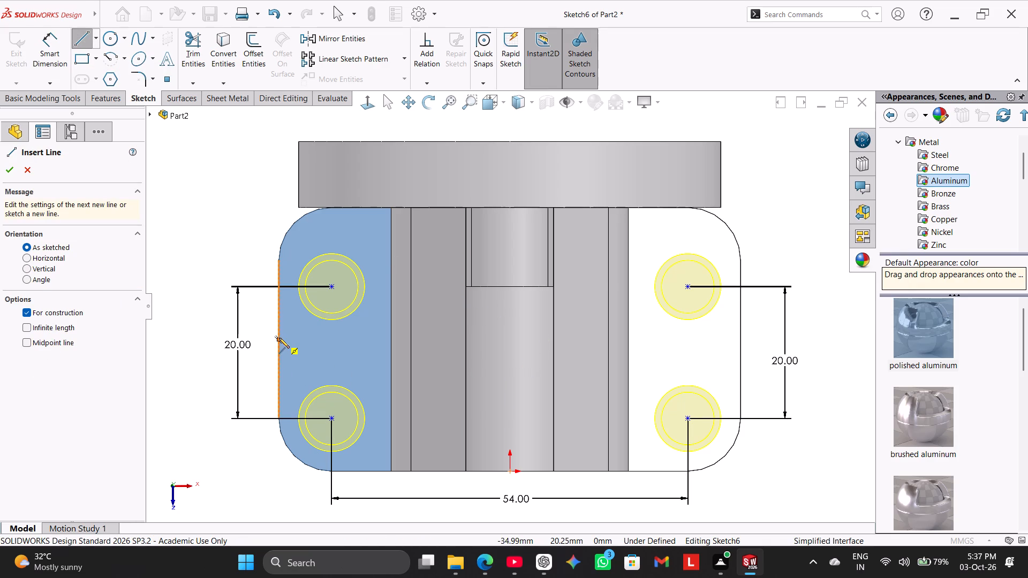
left_click(279, 338)
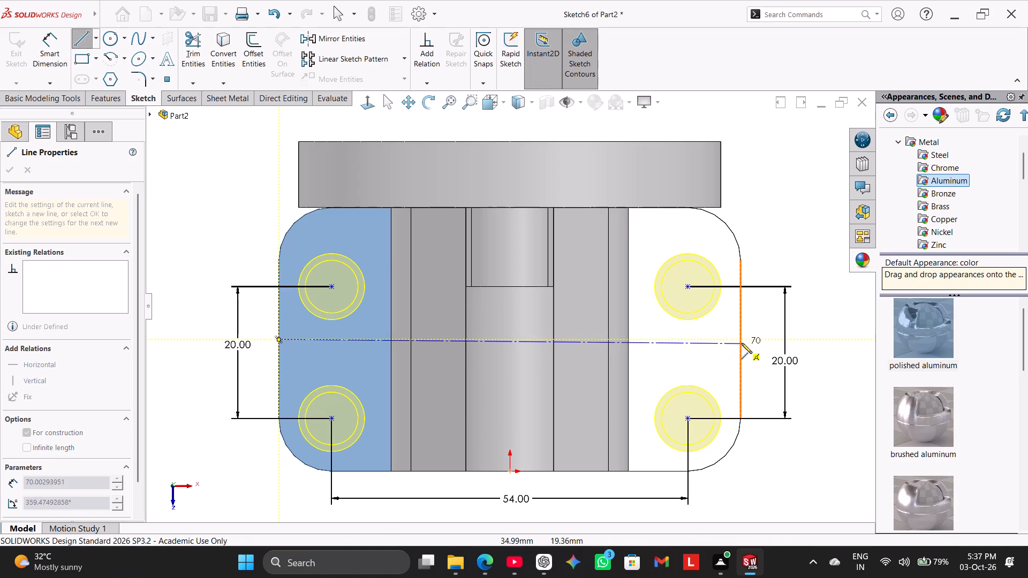
left_click(741, 338)
right_click(787, 215)
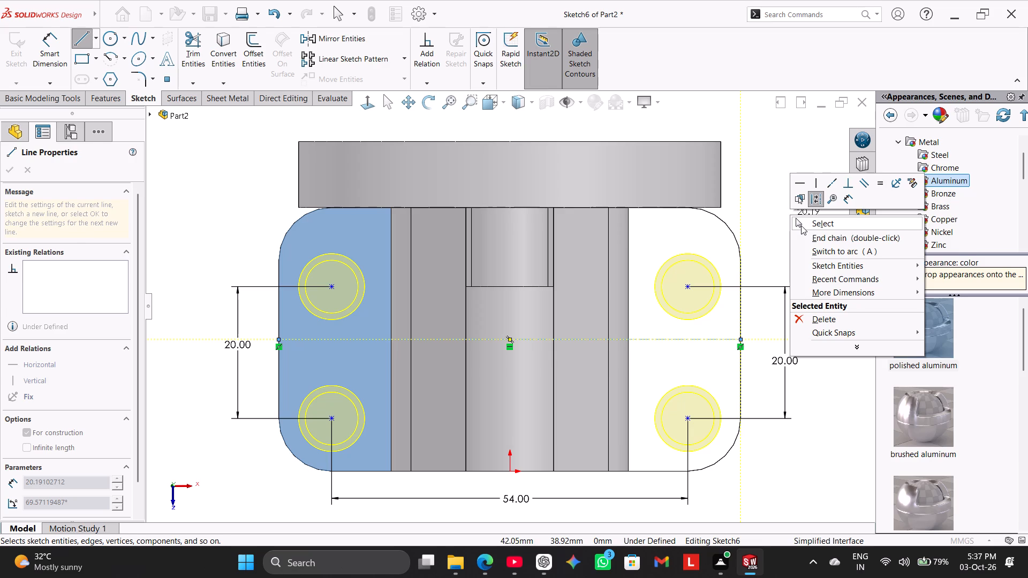
left_click(801, 225)
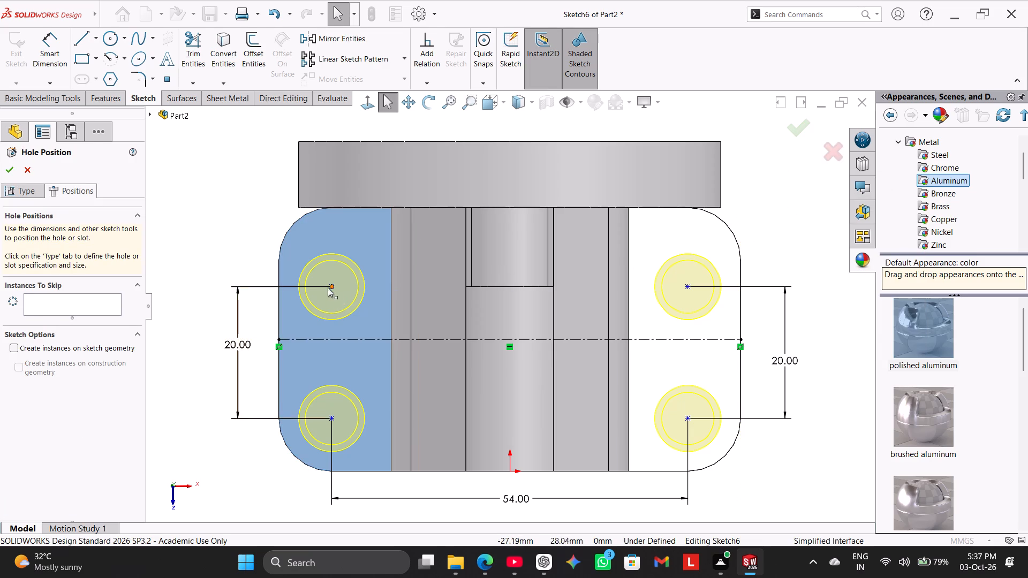
Replace the left flange's hole-spacing dimension with a 20 mm doubled dimension from the rear hole centre about the centreline.
right_click(232, 341)
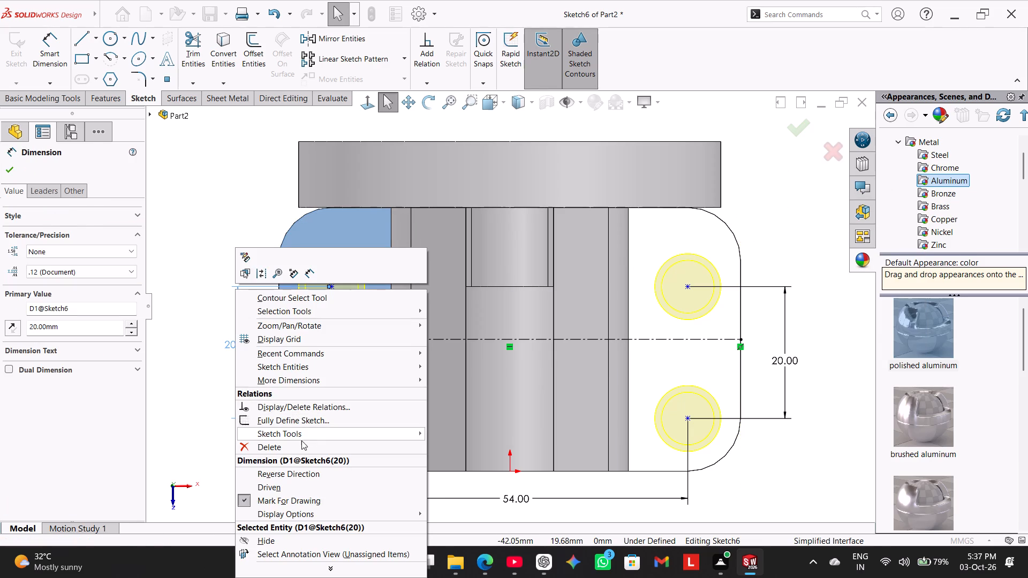
left_click(301, 442)
left_click(53, 59)
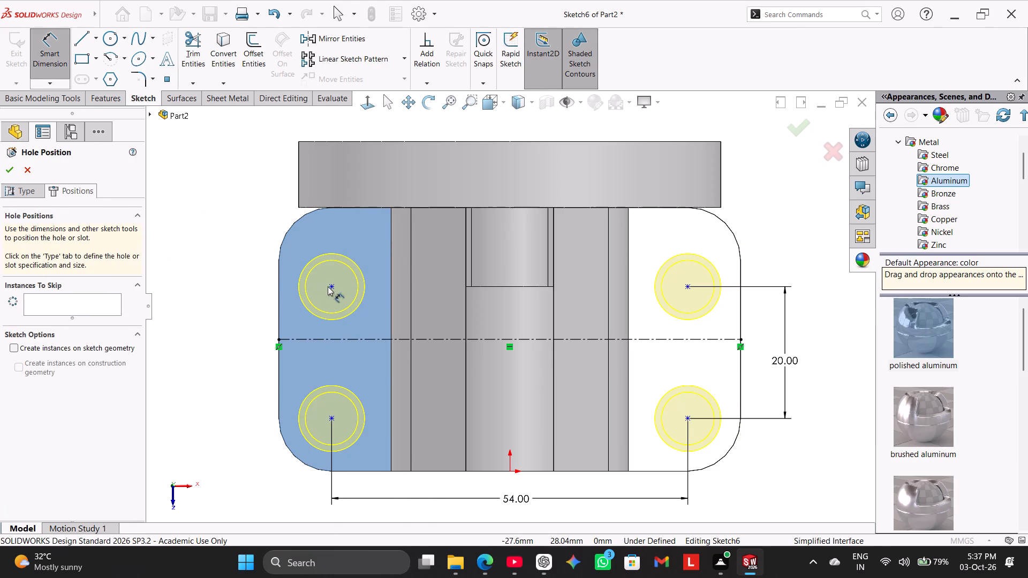
left_click(330, 286)
left_click(334, 338)
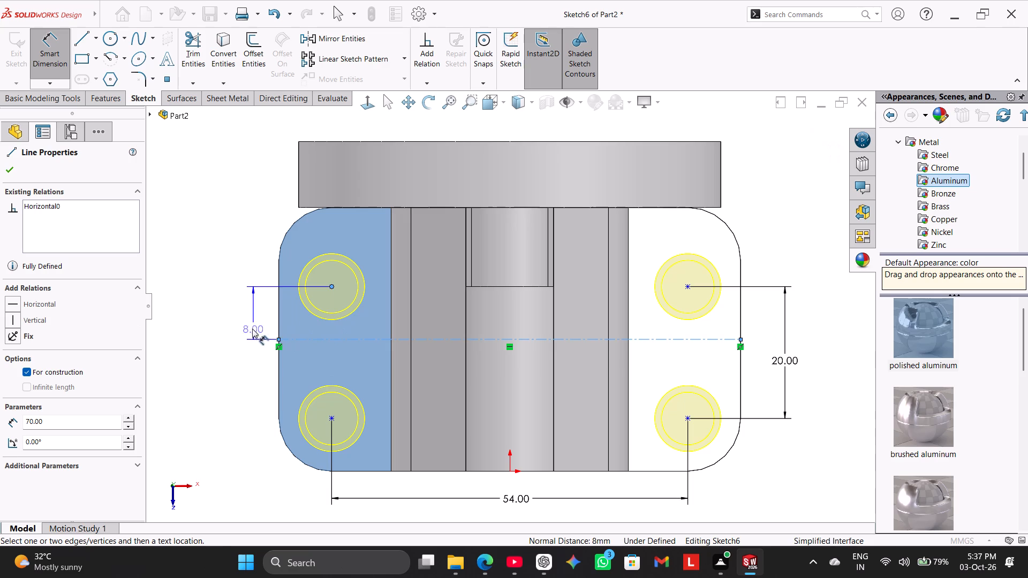
left_click(238, 352)
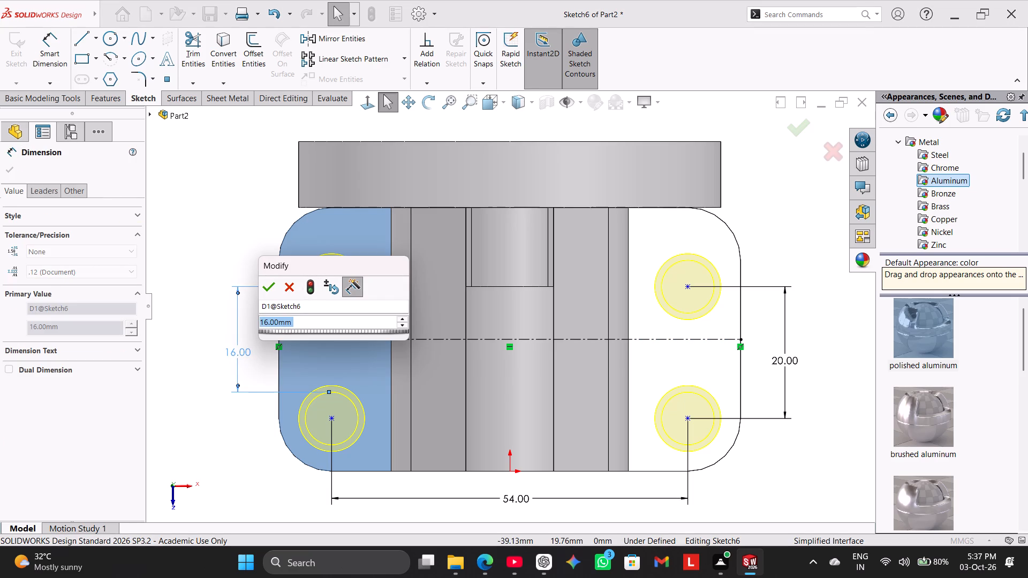
type("20")
key("Return")
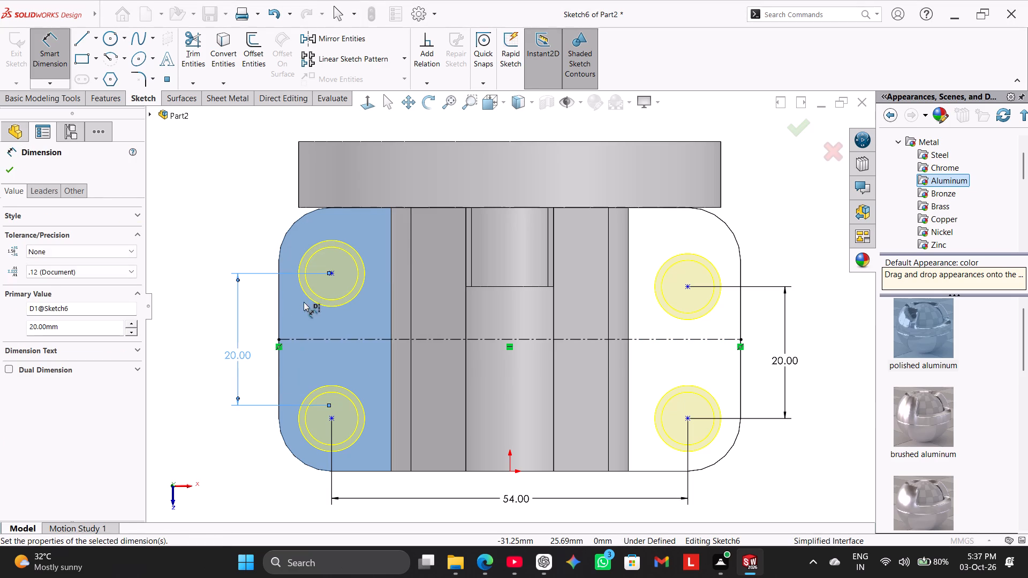
right_click(196, 216)
left_click(222, 254)
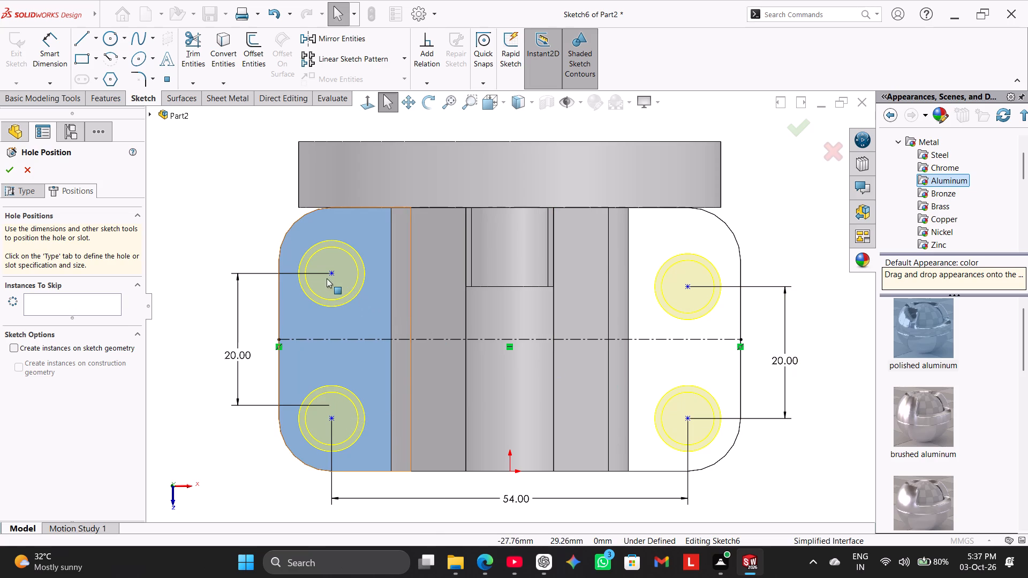
Delete the front-to-back spacing dimension between the two hole centres on the right flange.
right_click(781, 355)
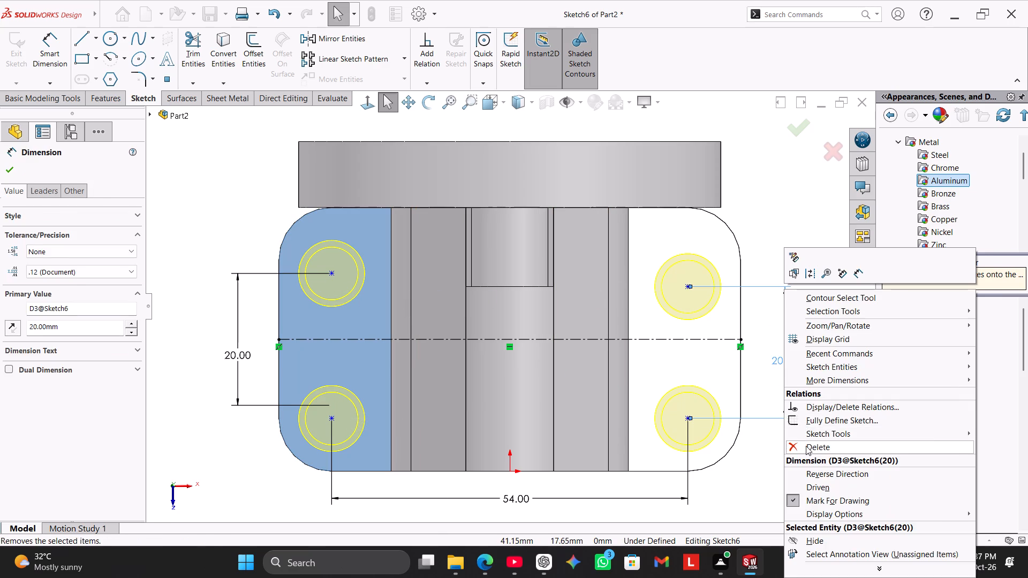
left_click(806, 447)
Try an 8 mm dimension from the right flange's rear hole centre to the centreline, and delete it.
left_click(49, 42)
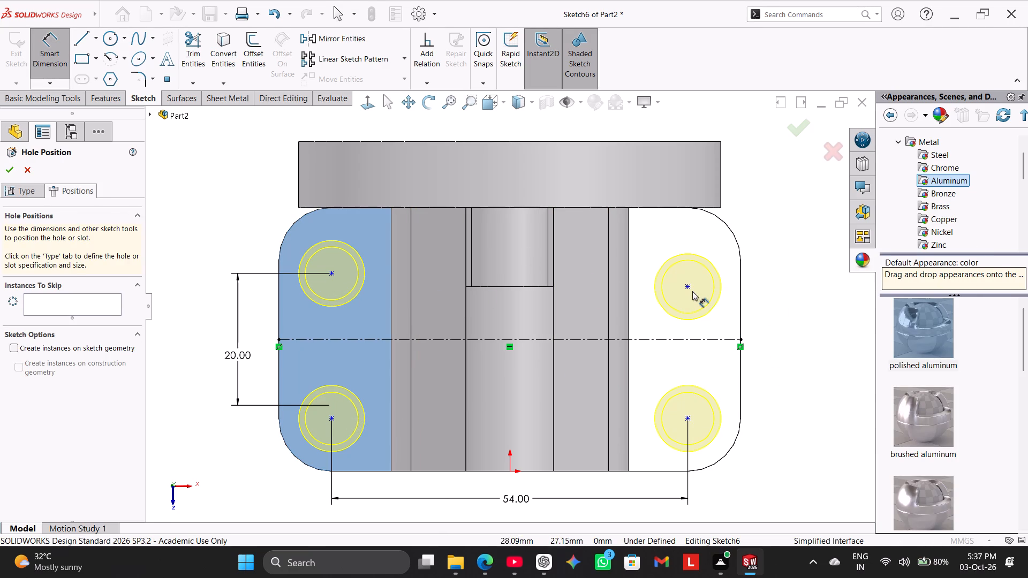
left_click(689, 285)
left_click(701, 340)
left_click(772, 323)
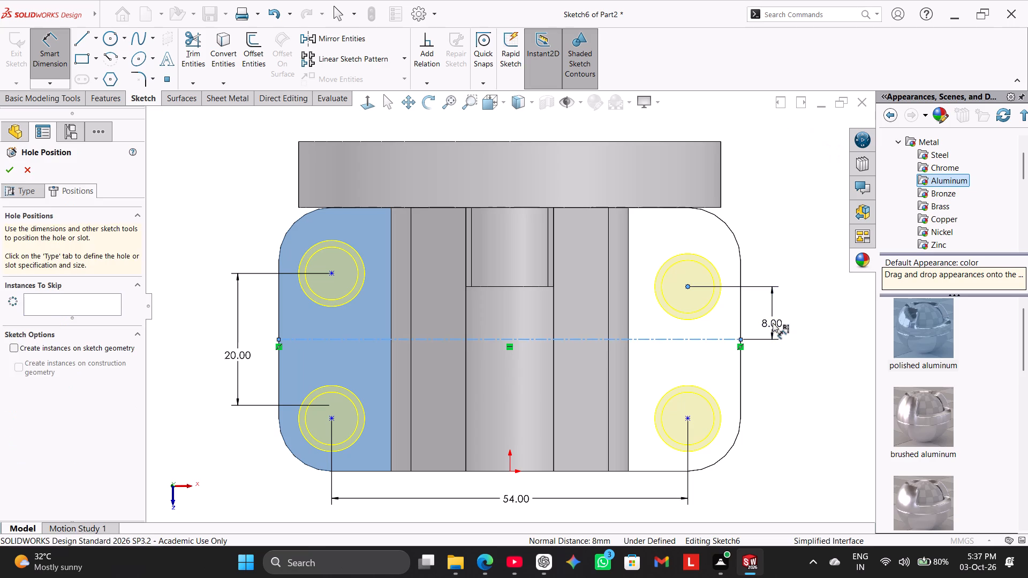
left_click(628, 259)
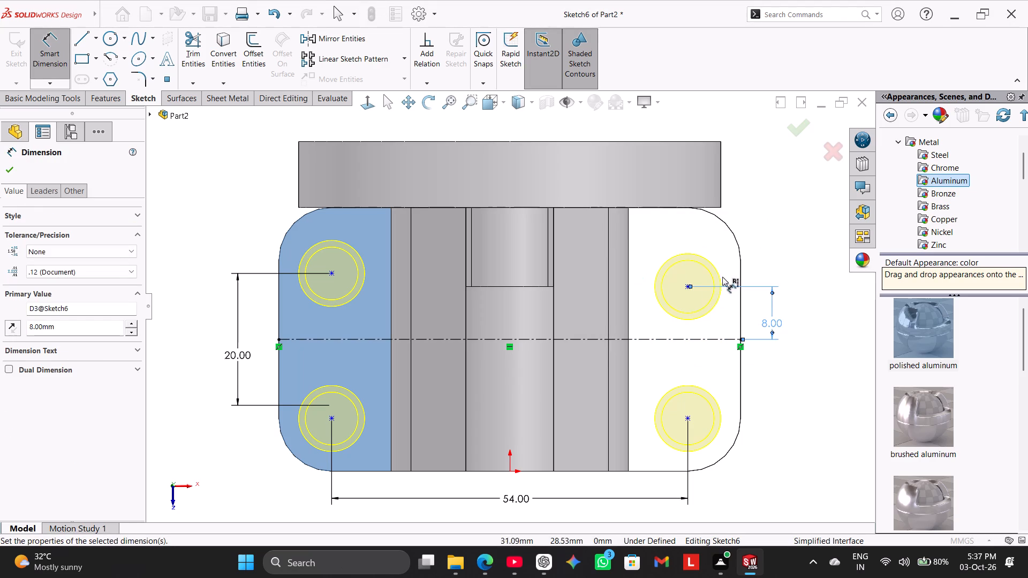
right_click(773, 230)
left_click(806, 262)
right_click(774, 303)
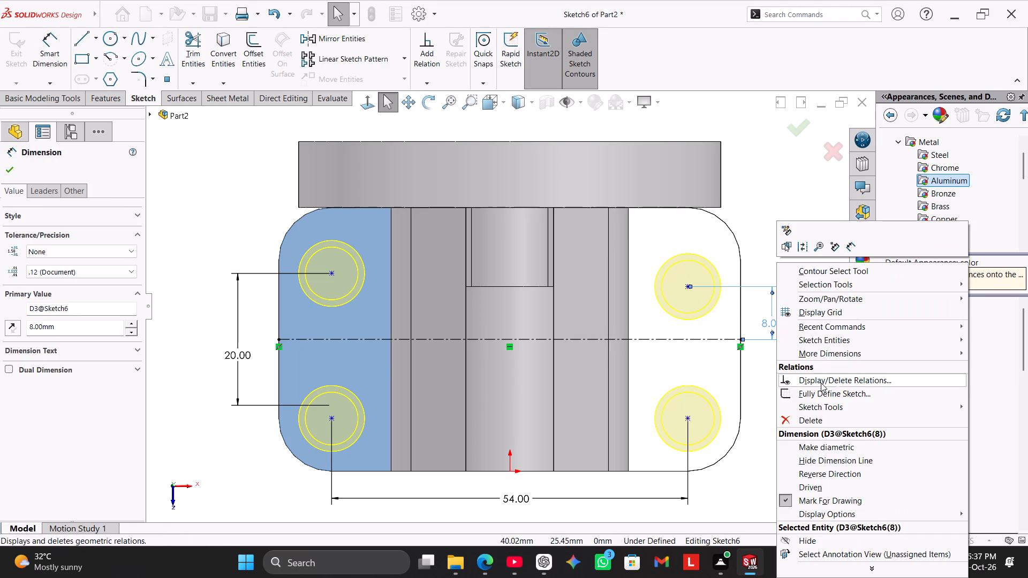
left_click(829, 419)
Add a doubled dimension of 20 mm from the right flange's rear hole centre about the centreline.
right_click_drag(800, 316, 903, 285)
left_click(688, 285)
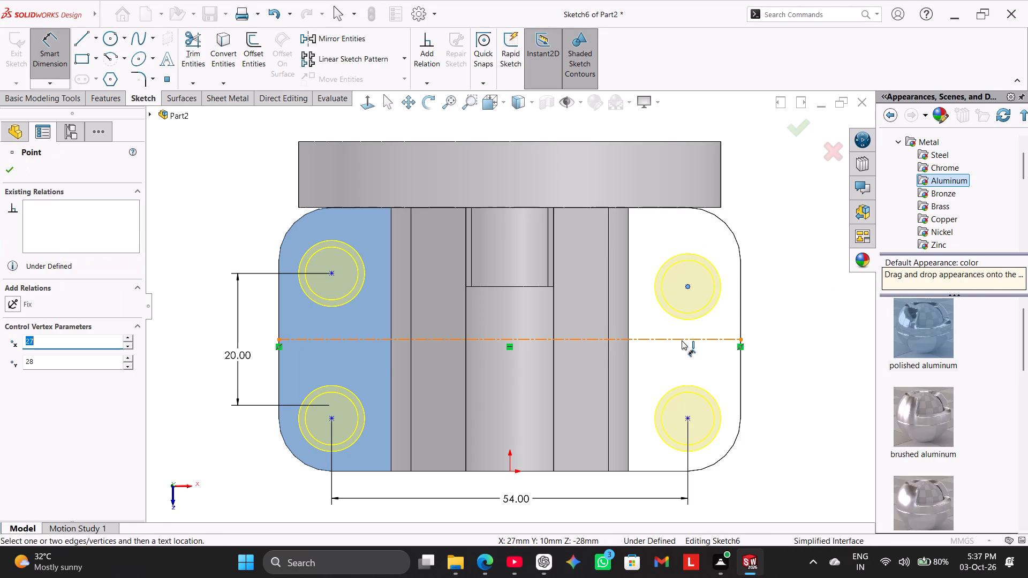
left_click(682, 340)
left_click(788, 350)
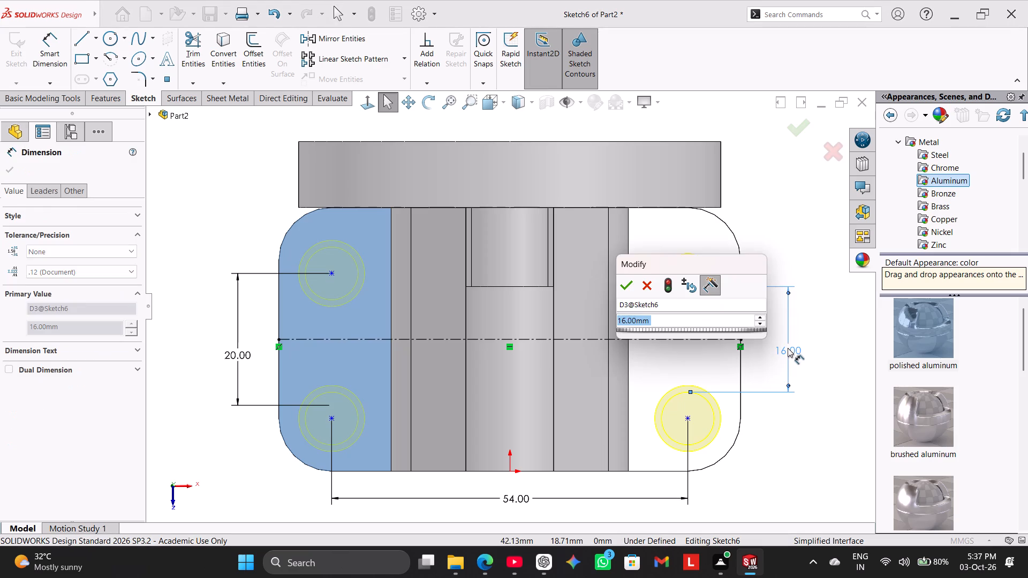
type("20")
key("Return")
right_click(790, 223)
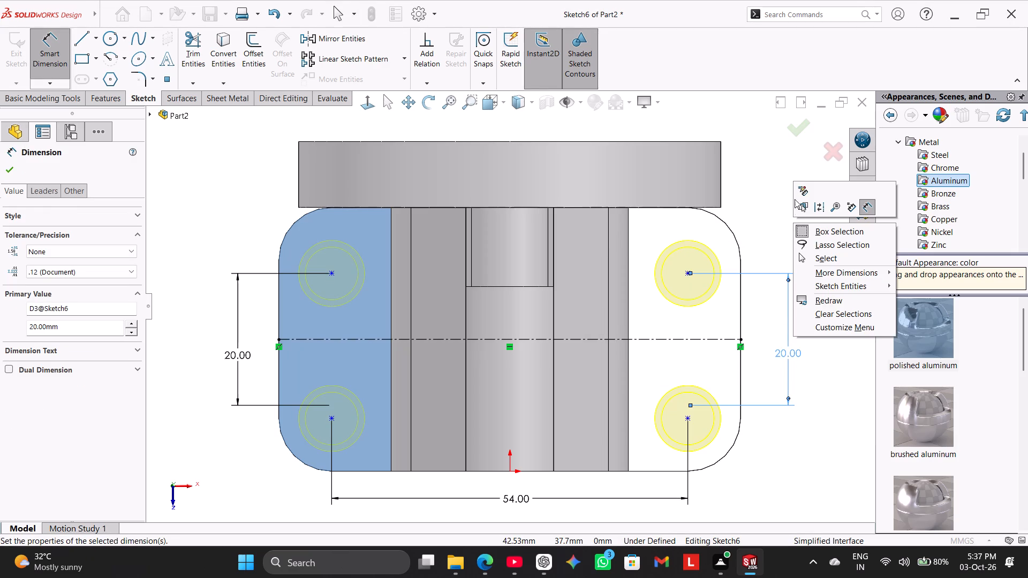
left_click(834, 259)
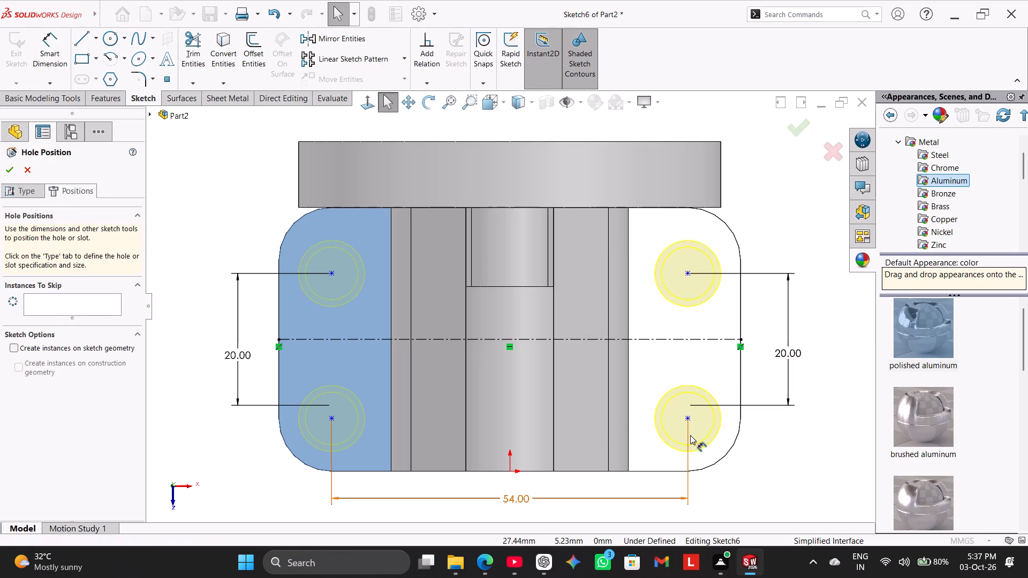
Delete the 54 mm horizontal dimension between the two front hole centres.
right_click(520, 498)
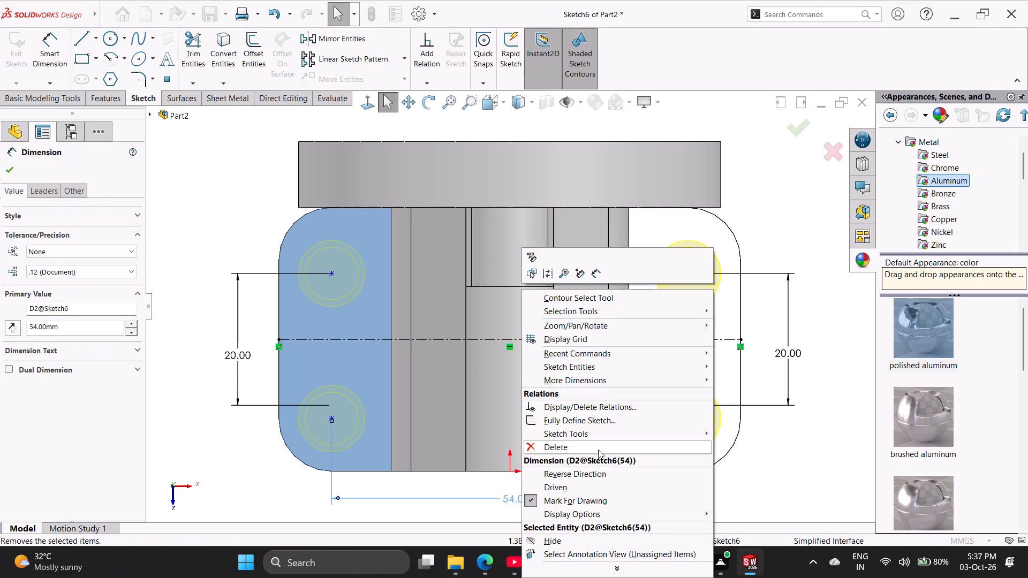
left_click(598, 450)
Delete the front hole centre points on both the left and right flanges.
right_click(332, 433)
left_click(295, 472)
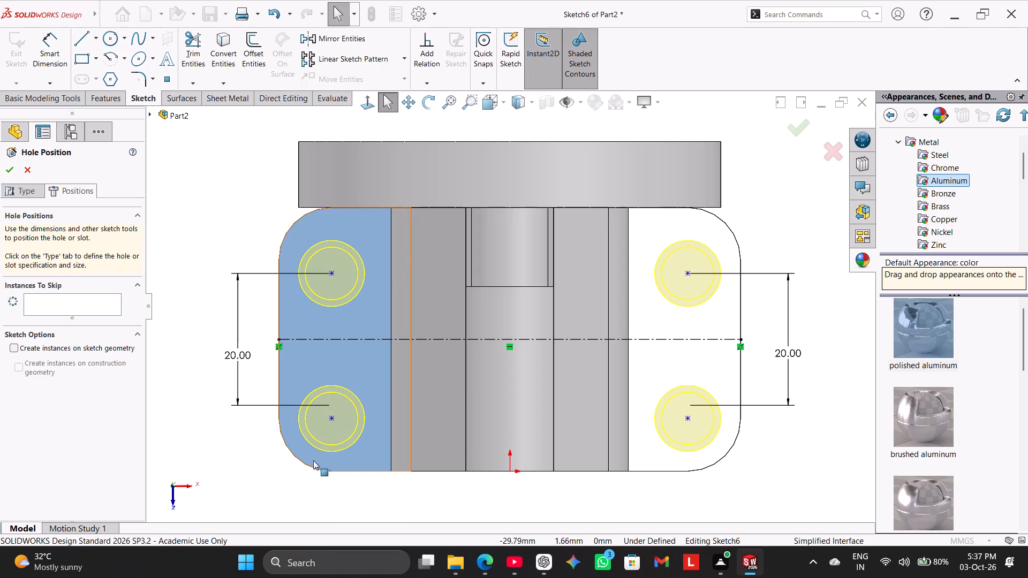
right_click(332, 418)
left_click(395, 538)
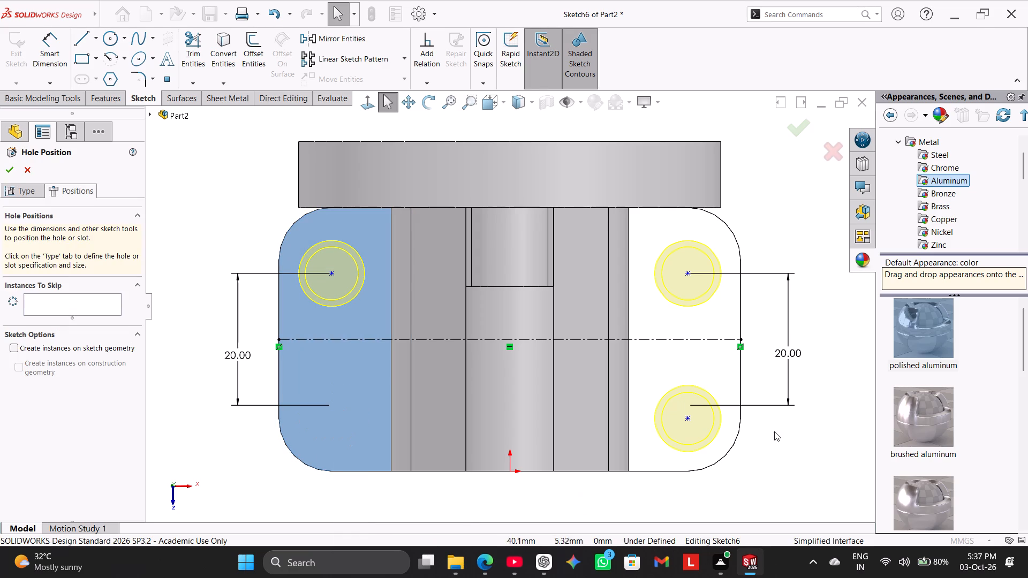
right_click(689, 416)
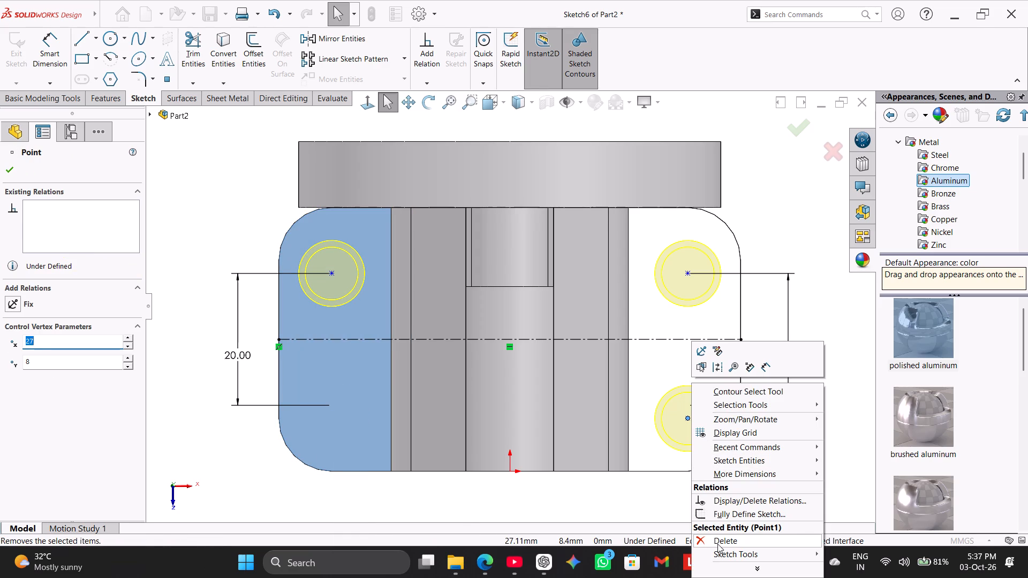
left_click_drag(717, 544, 712, 541)
Dimension the horizontal distance between the two rear hole centres as 54 mm, placing it in front of the base.
left_click(55, 40)
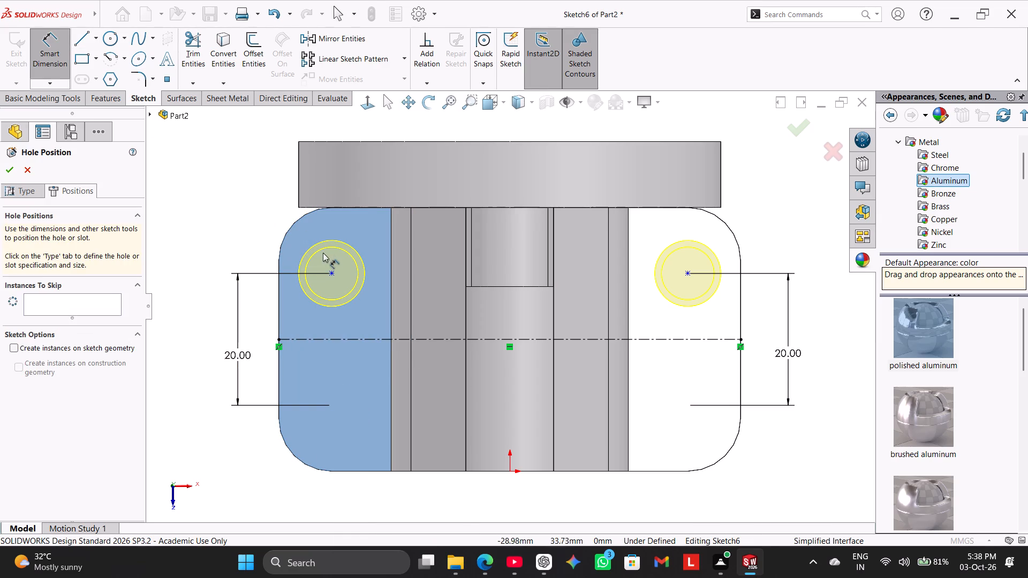
left_click(330, 270)
left_click(686, 275)
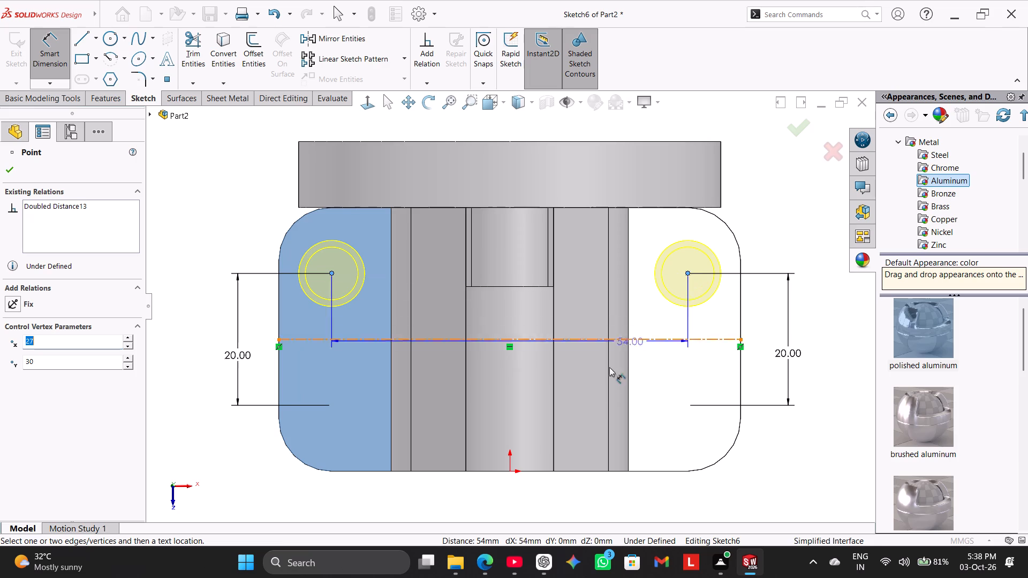
left_click(528, 497)
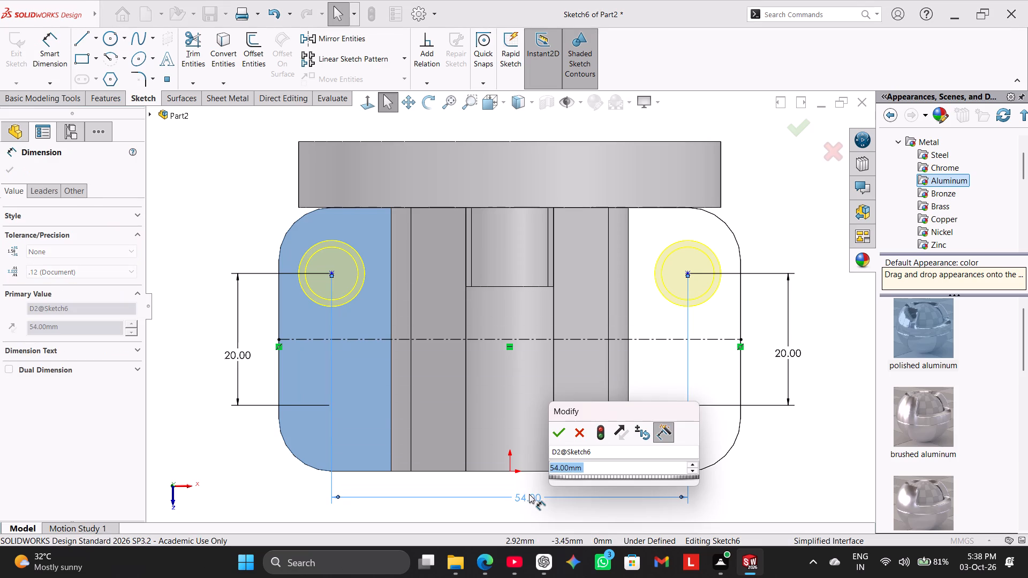
left_click(553, 430)
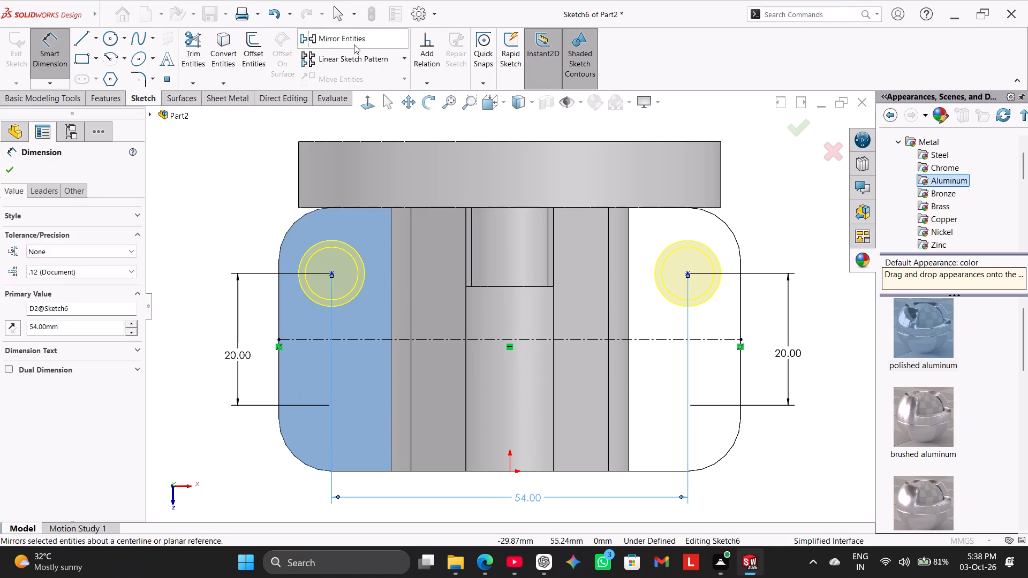
Mirror the two rear hole centre points about the horizontal centreline, keeping the originals, to produce the front holes.
left_click(354, 44)
left_click(352, 290)
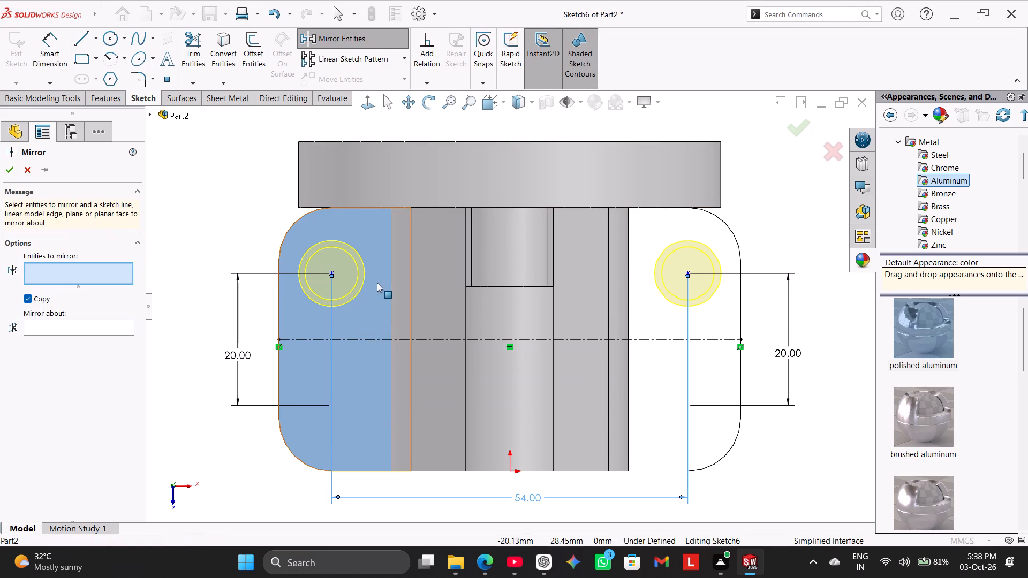
left_click(351, 273)
left_click(120, 277)
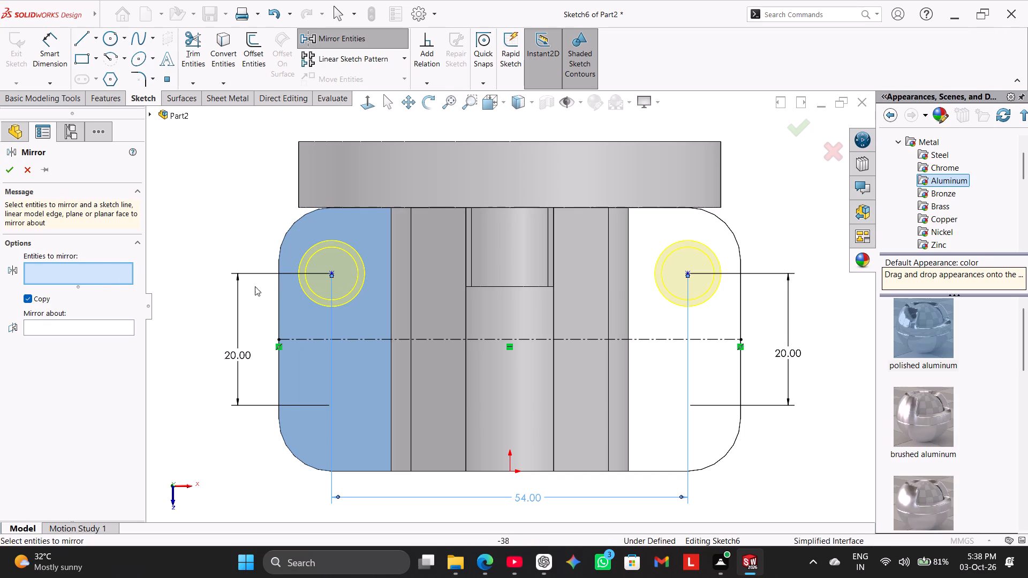
left_click(332, 275)
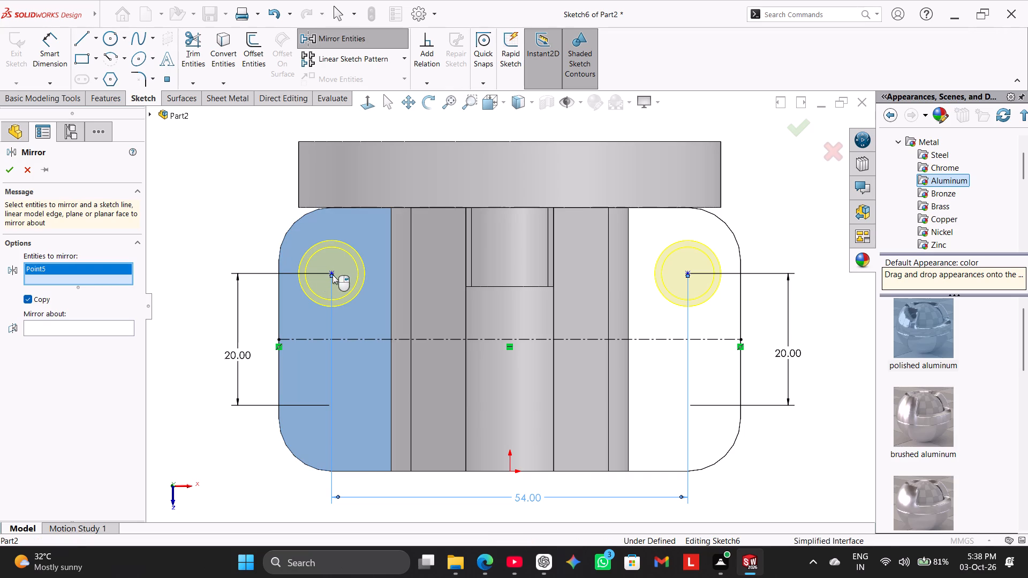
left_click(689, 271)
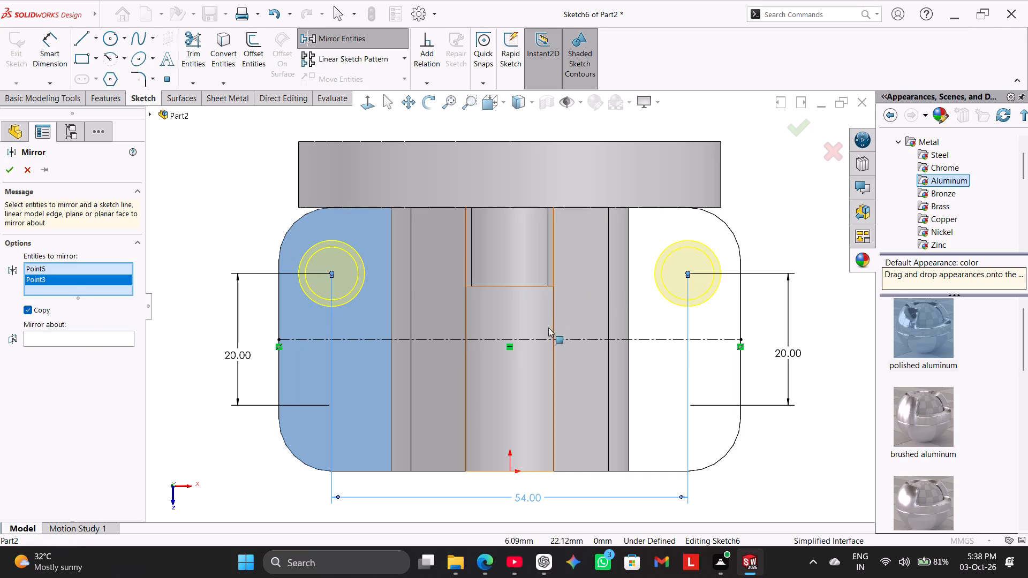
left_click(90, 338)
left_click(309, 337)
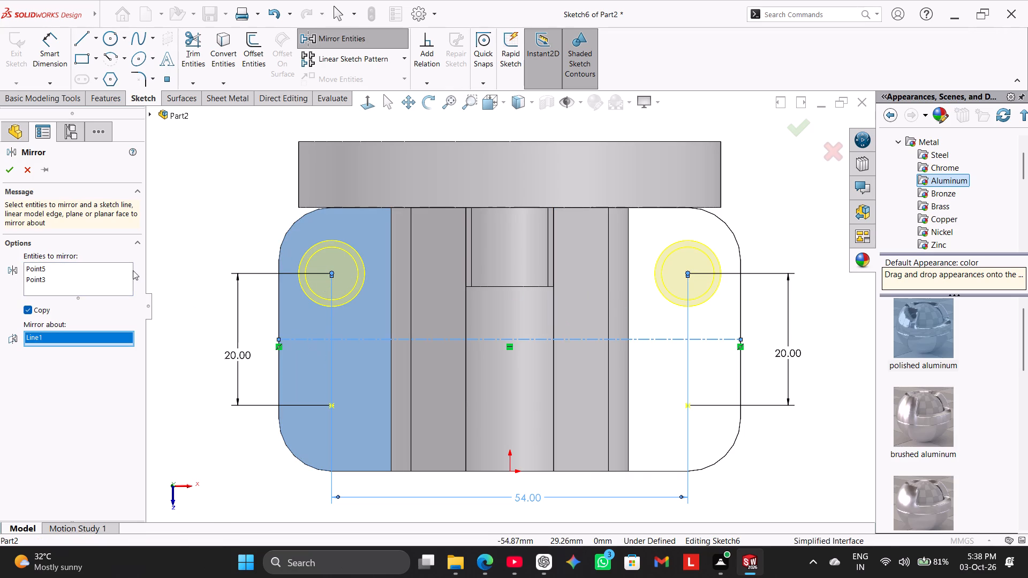
left_click(11, 173)
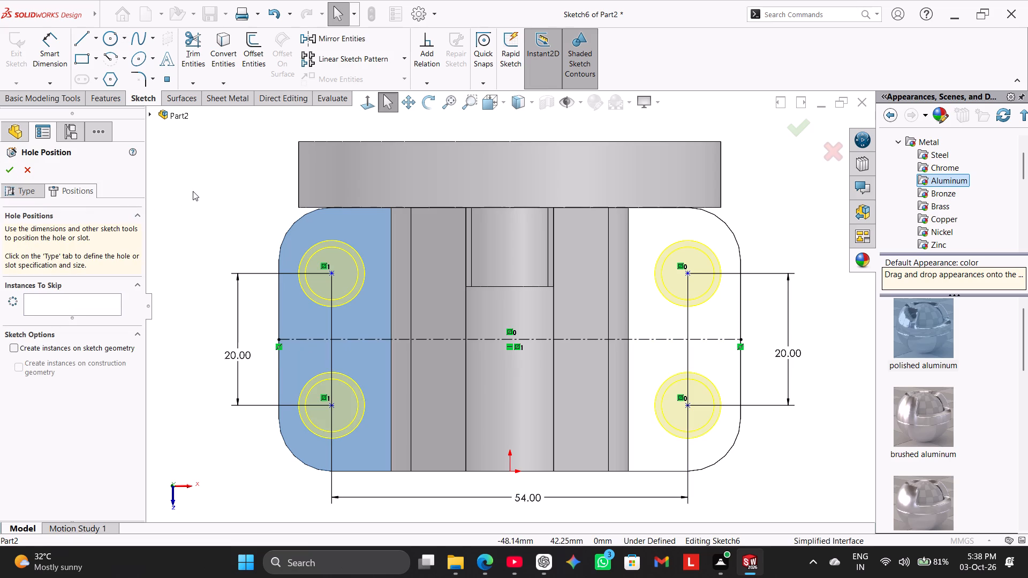
right_click(193, 191)
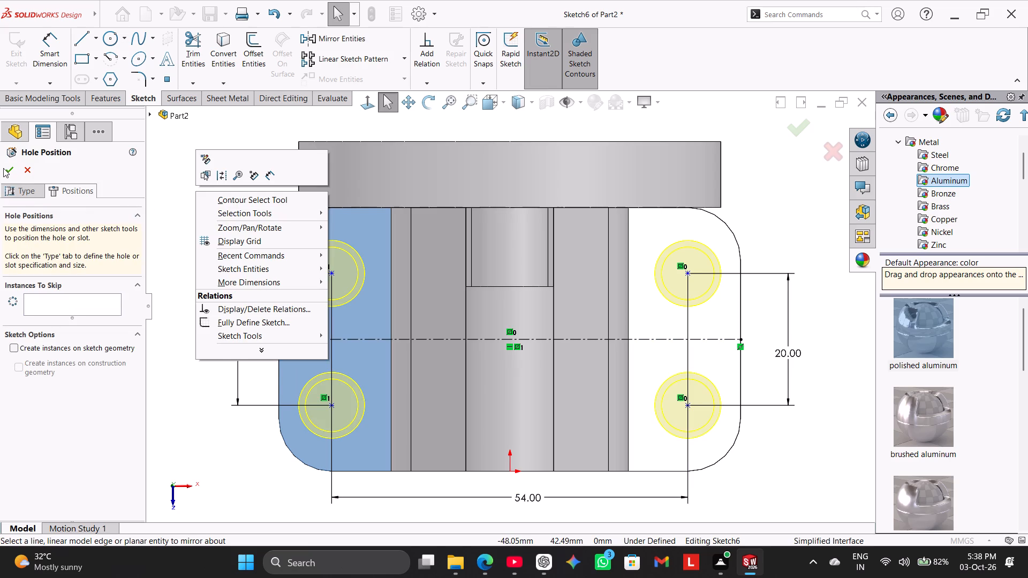
Finish the counterbored hole feature on the base flanges with its four positioned points and return to the isometric view.
left_click(3, 168)
left_click(13, 171)
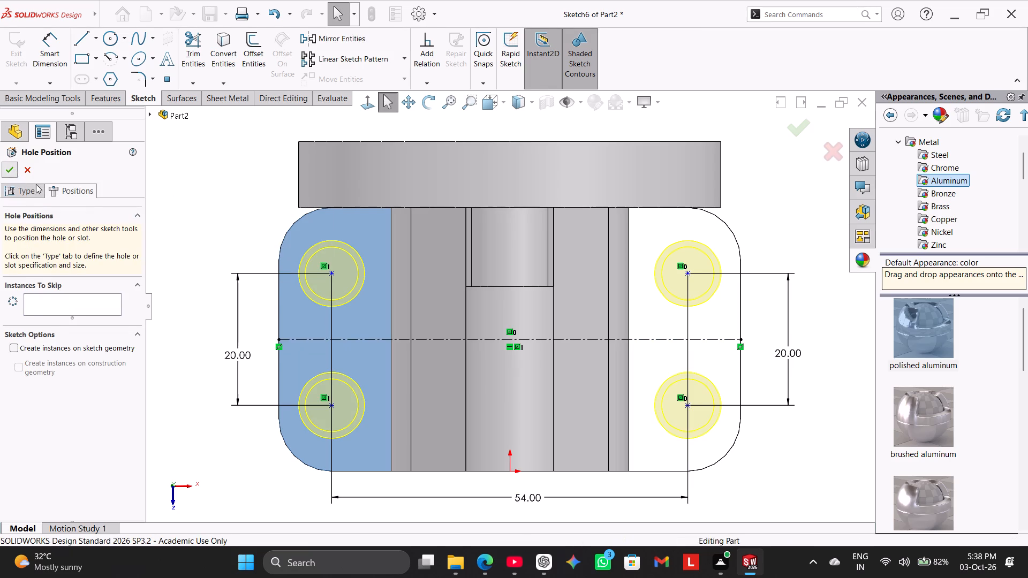
left_click(207, 258)
right_click_drag(207, 259, 349, 148)
left_click(279, 231)
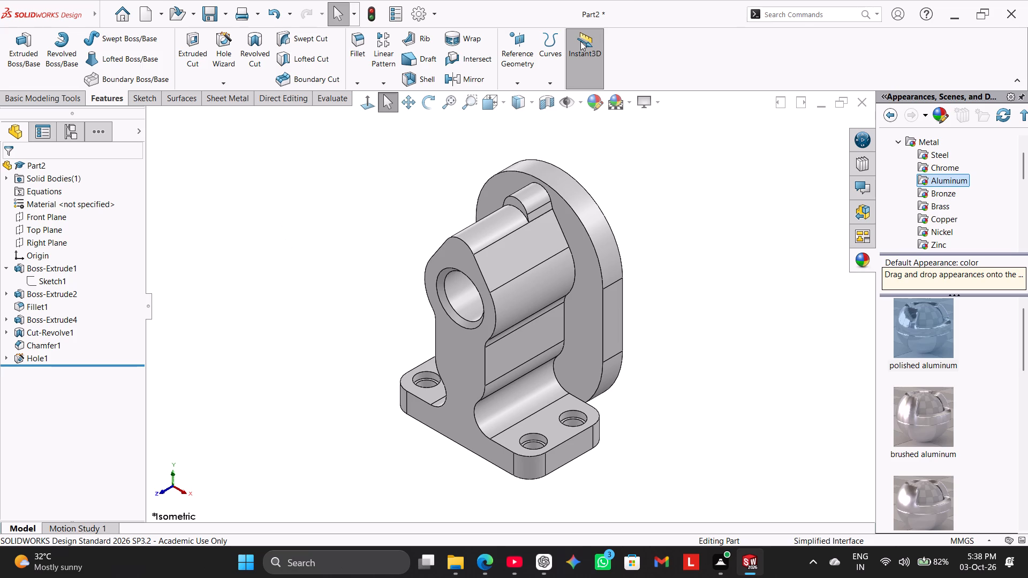
Examine the sketches beneath the part's features in the feature tree for their definition status.
left_click(6, 359)
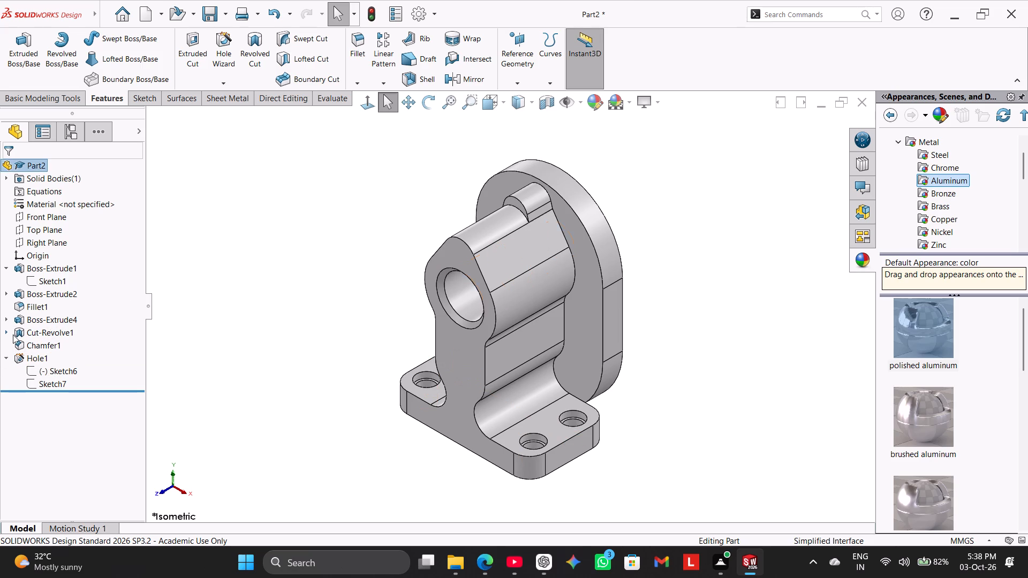
left_click(9, 332)
left_click(9, 321)
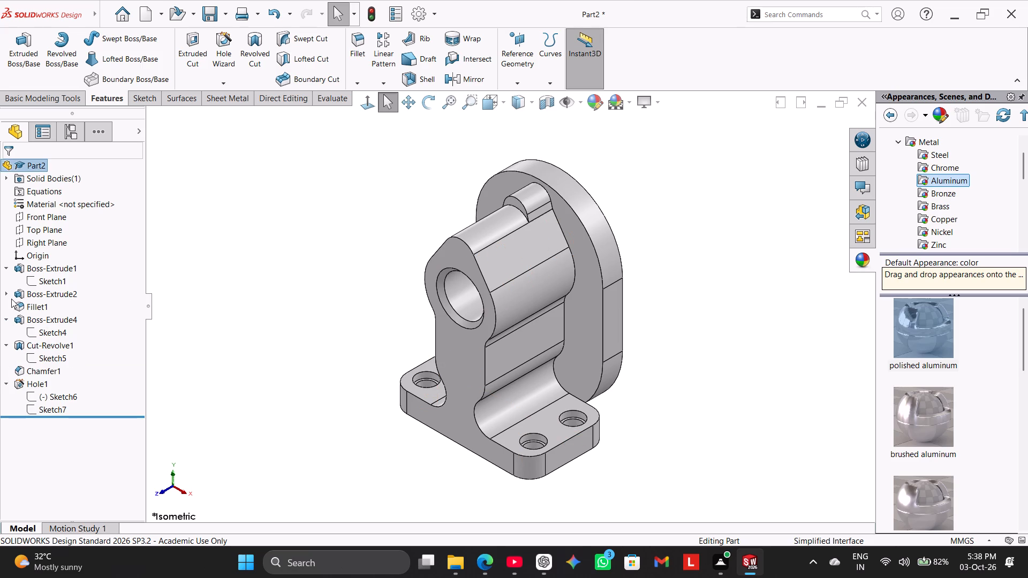
left_click(10, 293)
left_click(10, 293)
left_click(9, 266)
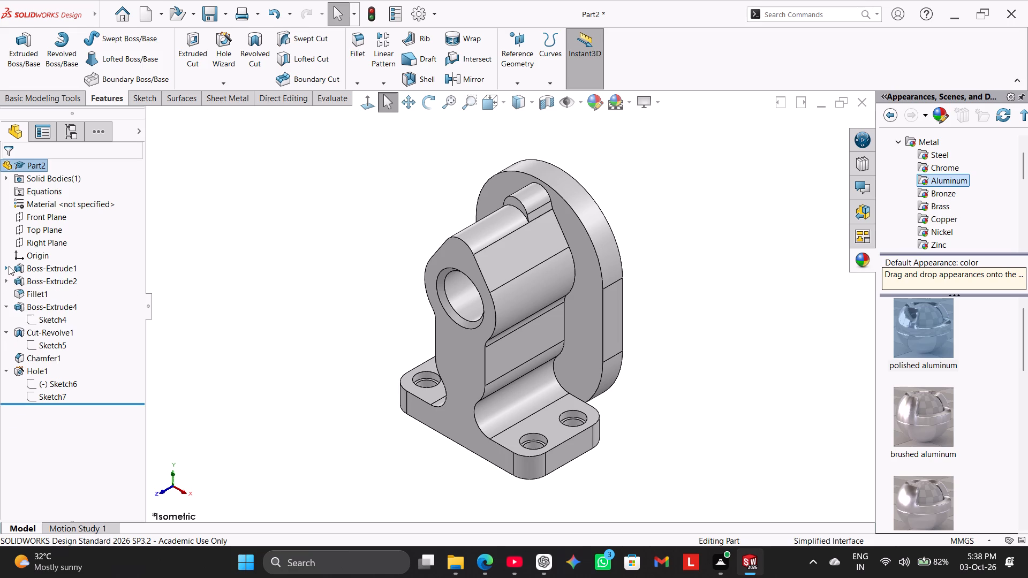
left_click(6, 307)
left_click(5, 316)
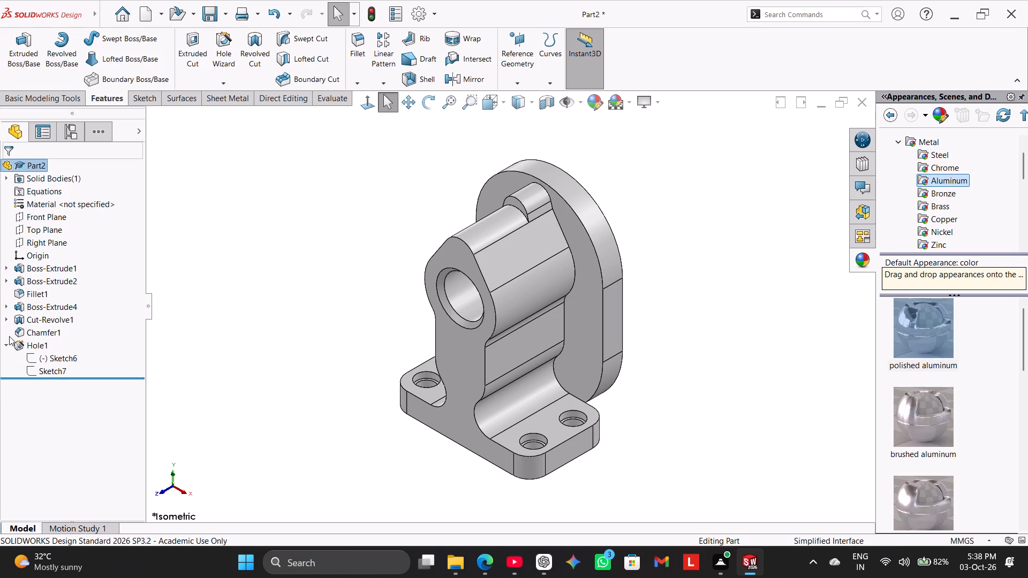
Edit the Hole1 position sketch Sketch6, apply Fully Define Sketch to the four selected hole points, and exit the sketch.
right_click(42, 360)
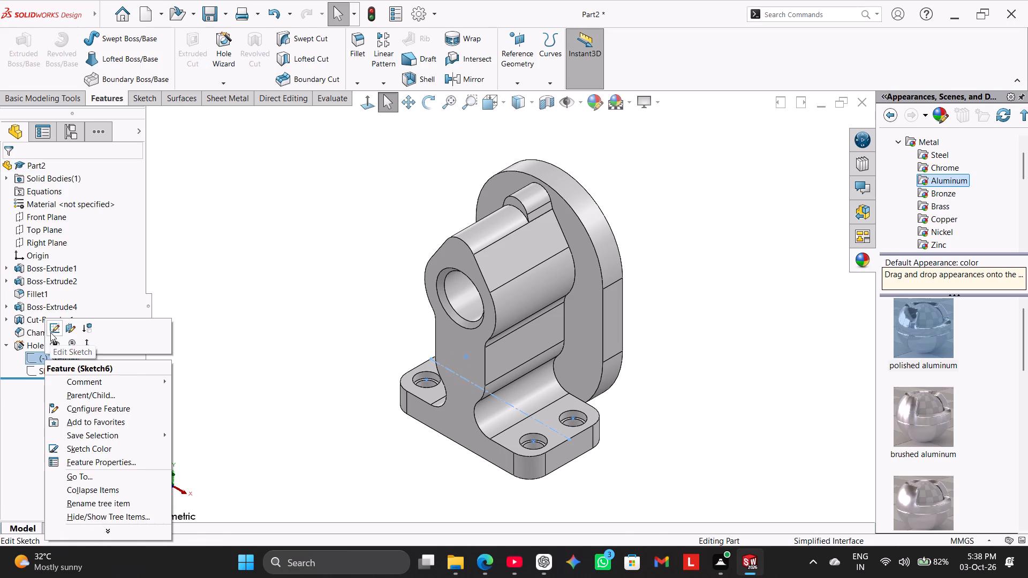
left_click(50, 332)
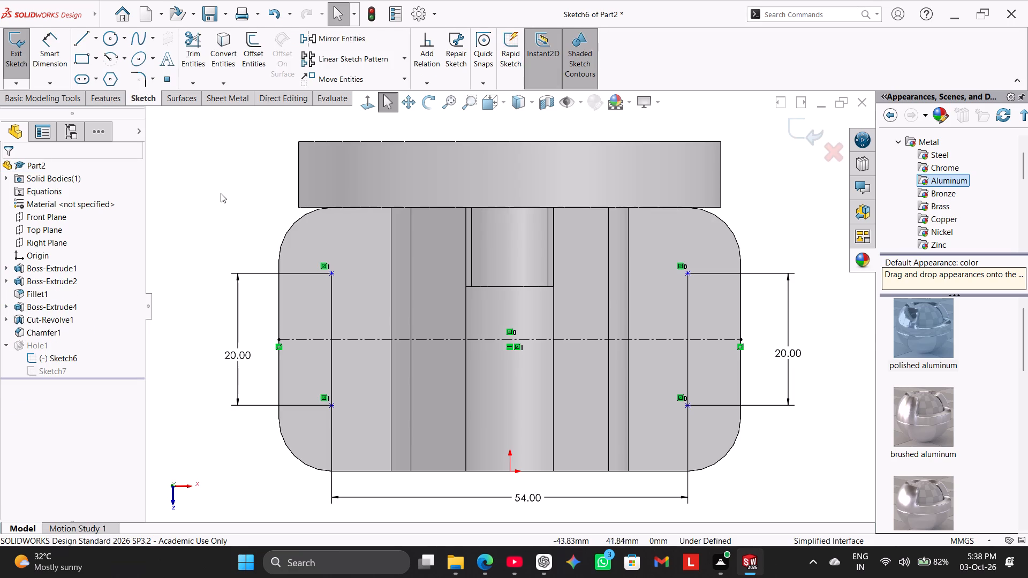
left_click(219, 192)
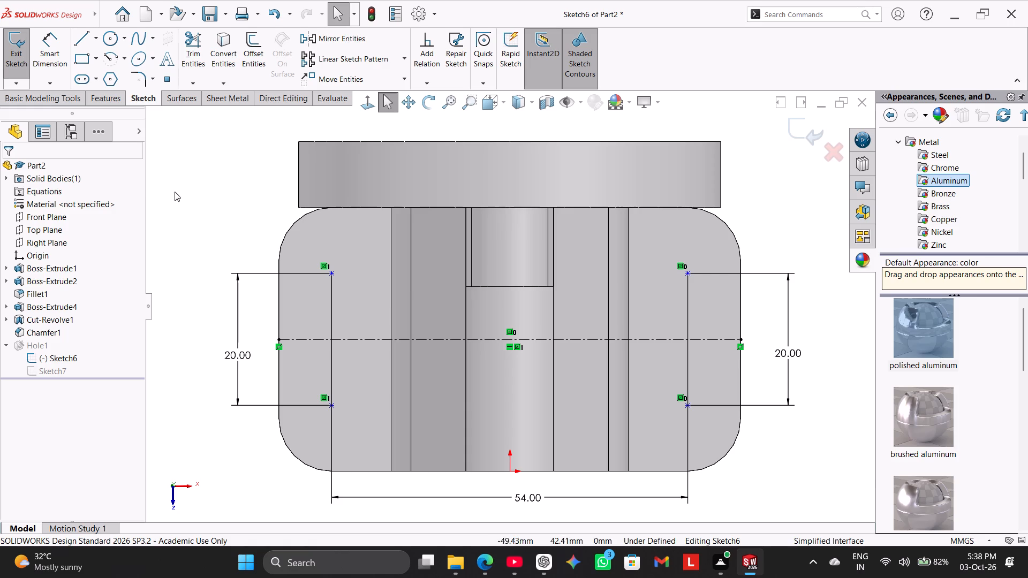
left_click(427, 80)
left_click(442, 121)
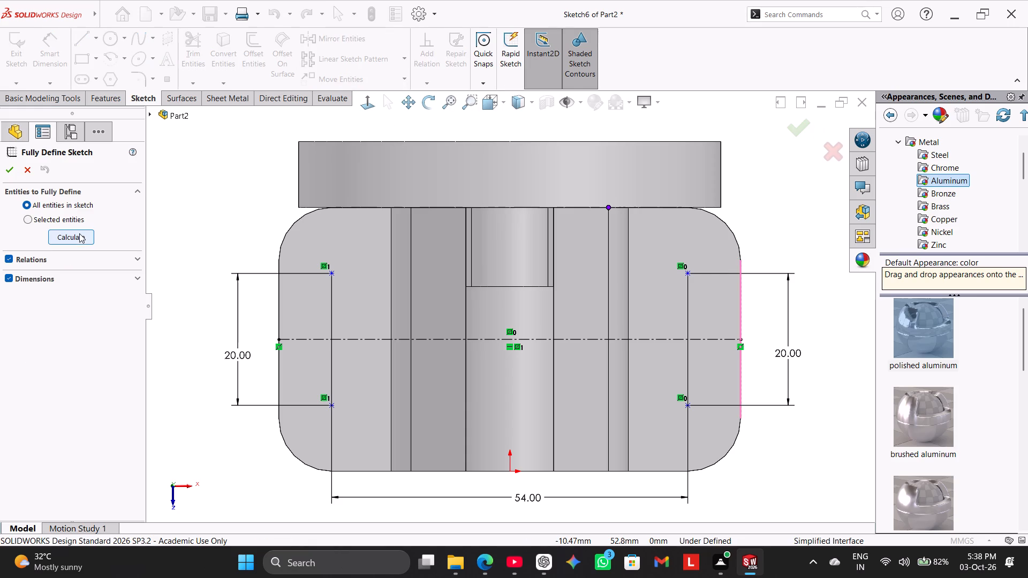
left_click(67, 222)
left_click(332, 273)
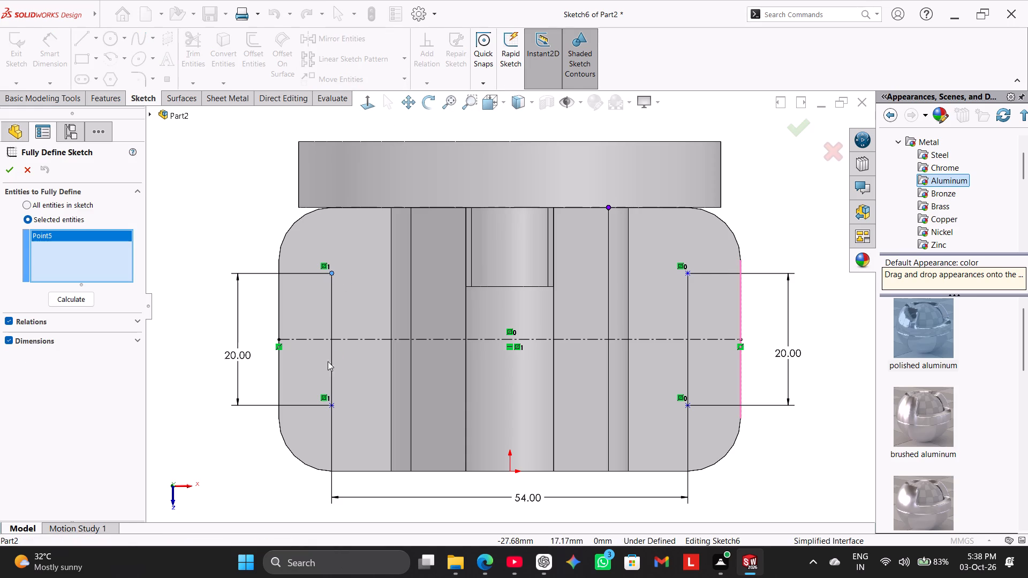
left_click(332, 405)
left_click(687, 274)
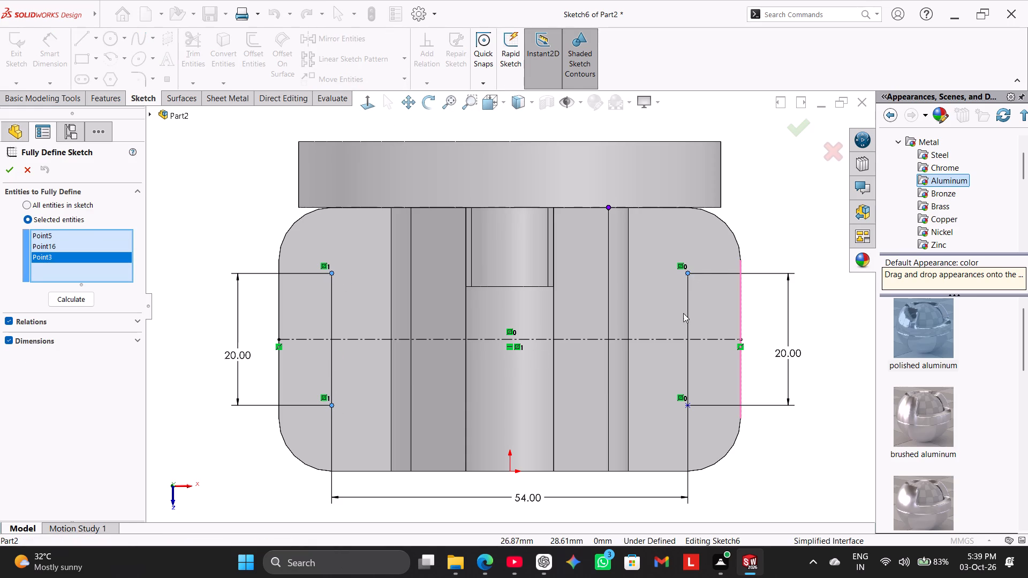
left_click(690, 406)
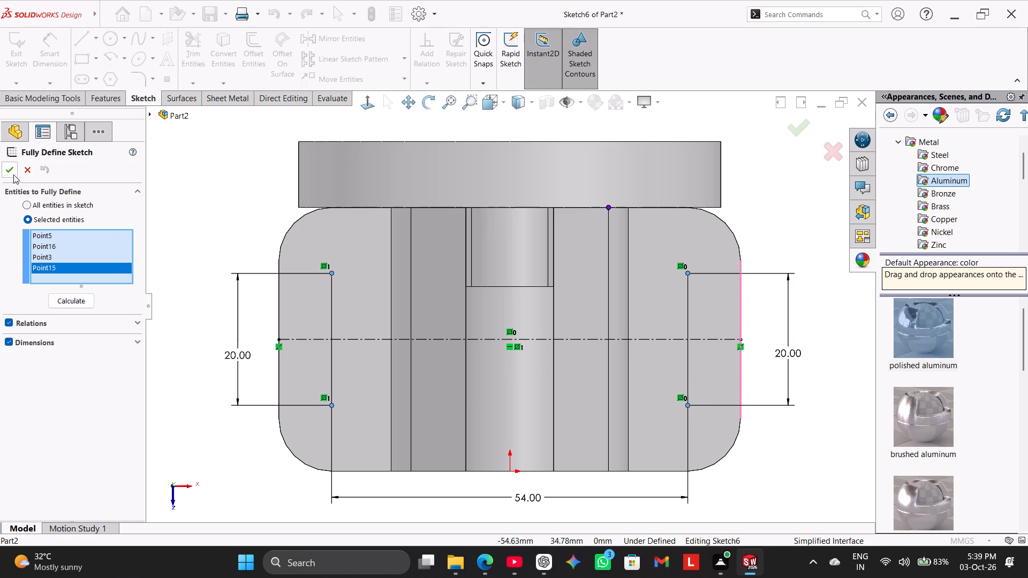
left_click(13, 174)
left_click(162, 211)
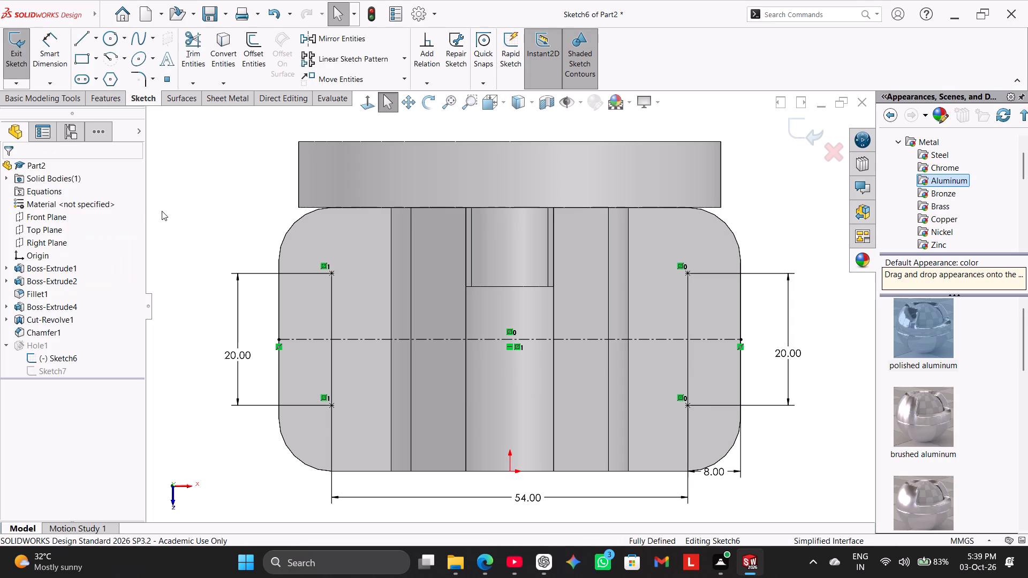
left_click(26, 60)
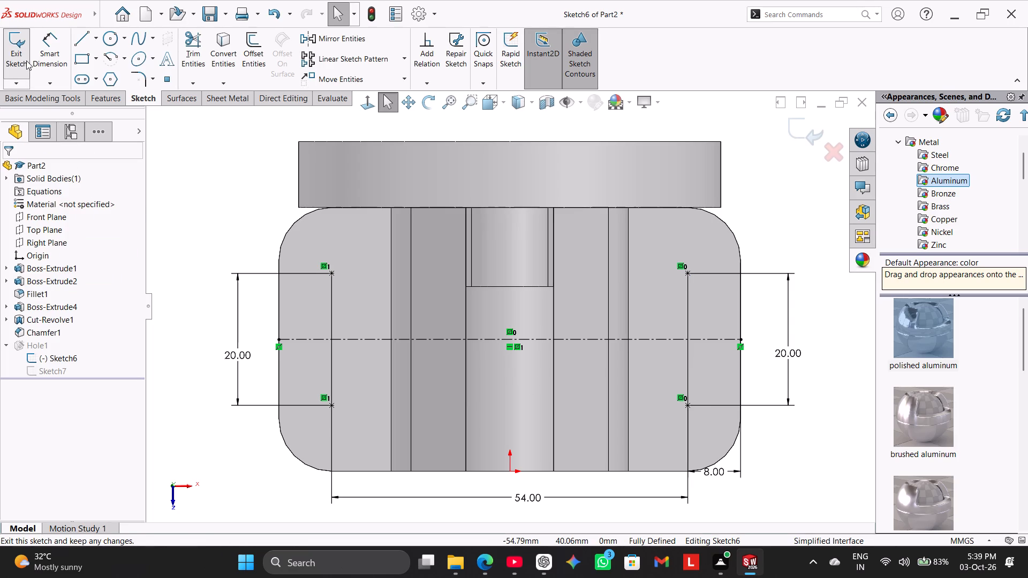
right_click_drag(194, 240, 297, 178)
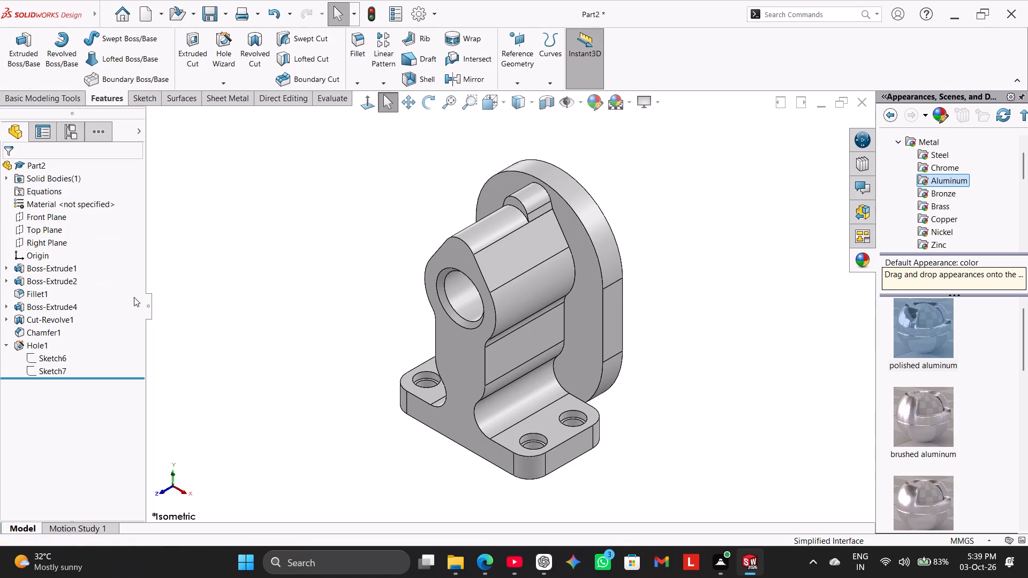
left_click(6, 350)
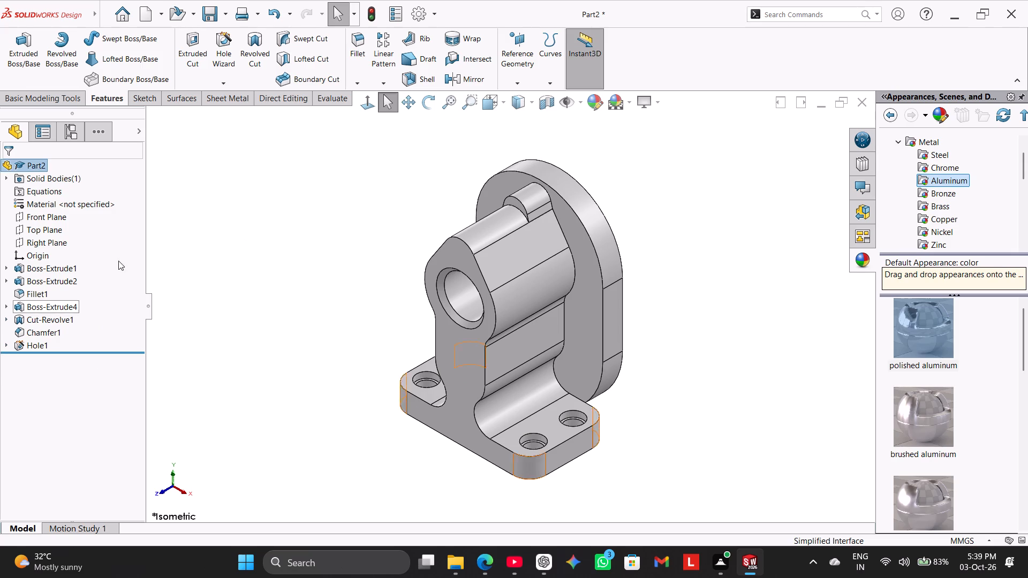
left_click(195, 236)
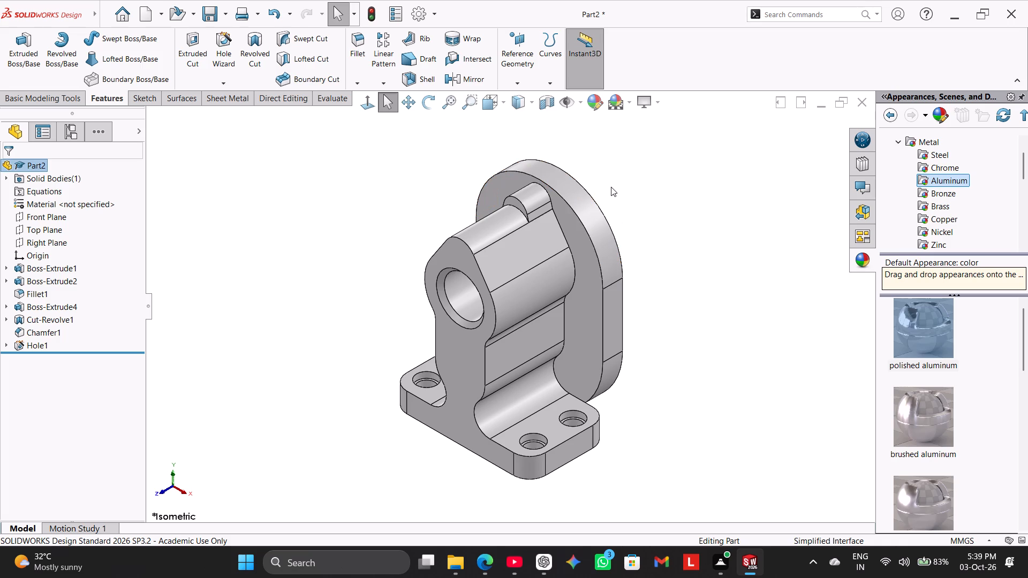
Start a new Hole Wizard legacy hole of type Counterbored and set its diameter to 6 mm, keeping the other section dimensions.
middle_click_drag(701, 231, 624, 329)
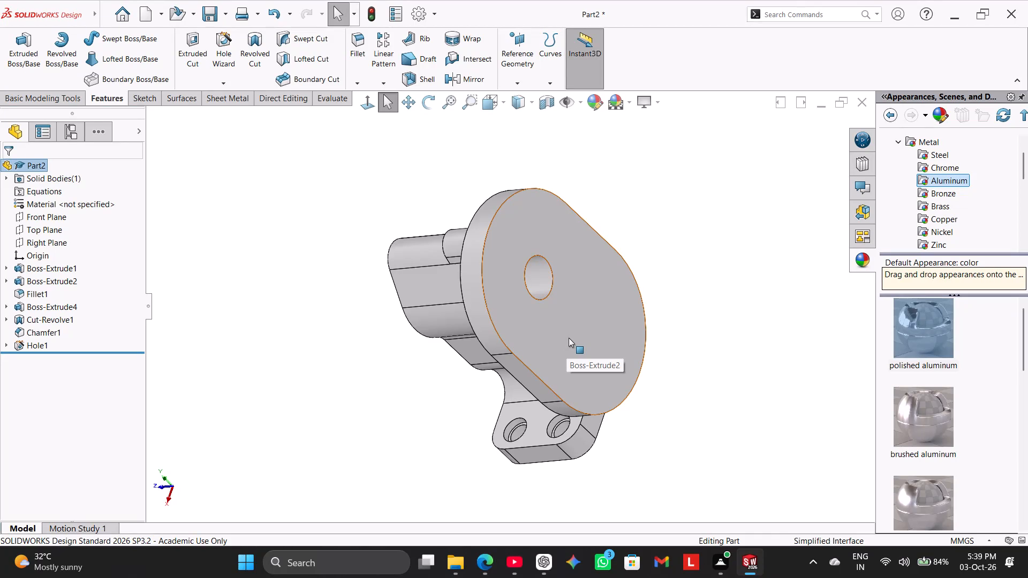
scroll(698, 252, "down", 1)
middle_click_drag(719, 214, 731, 197)
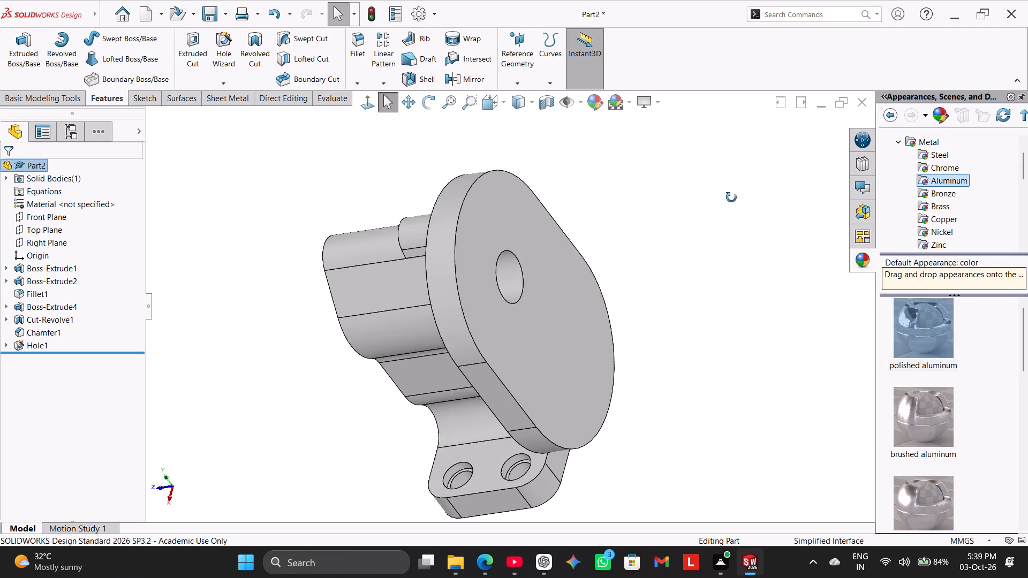
middle_click_drag(731, 197, 788, 132)
middle_click_drag(731, 280, 786, 280)
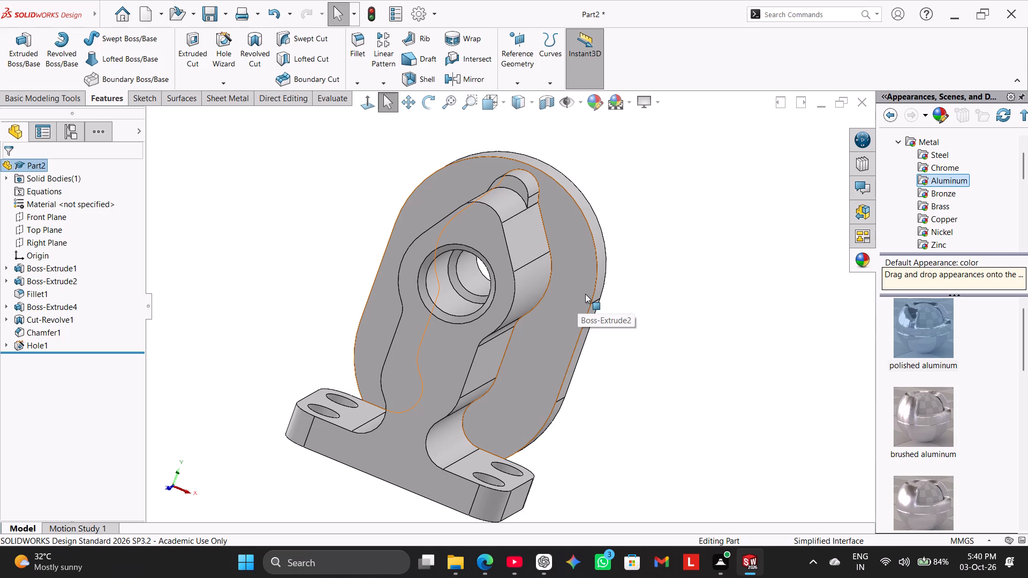
left_click(217, 49)
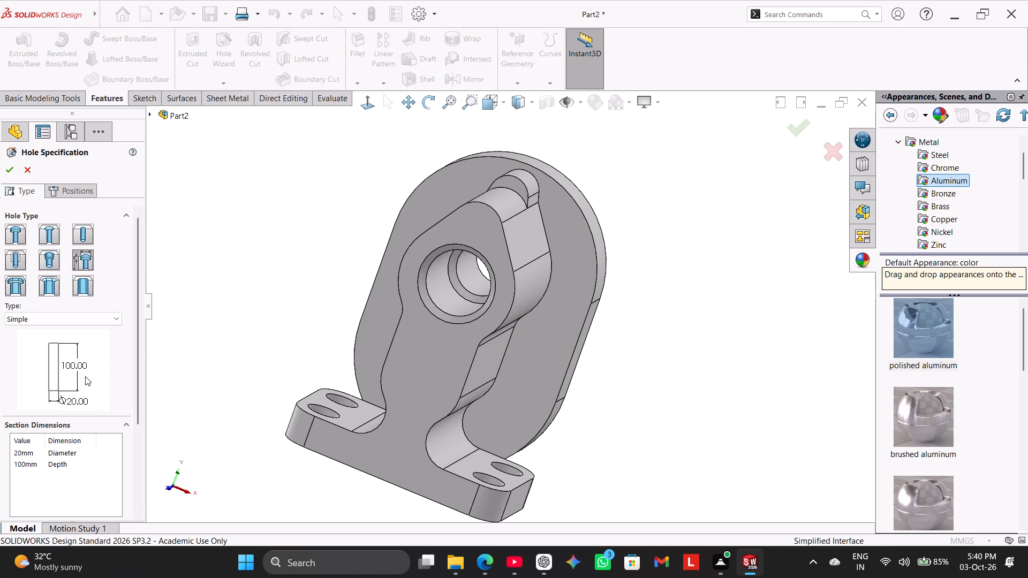
left_click(116, 314)
left_click(84, 397)
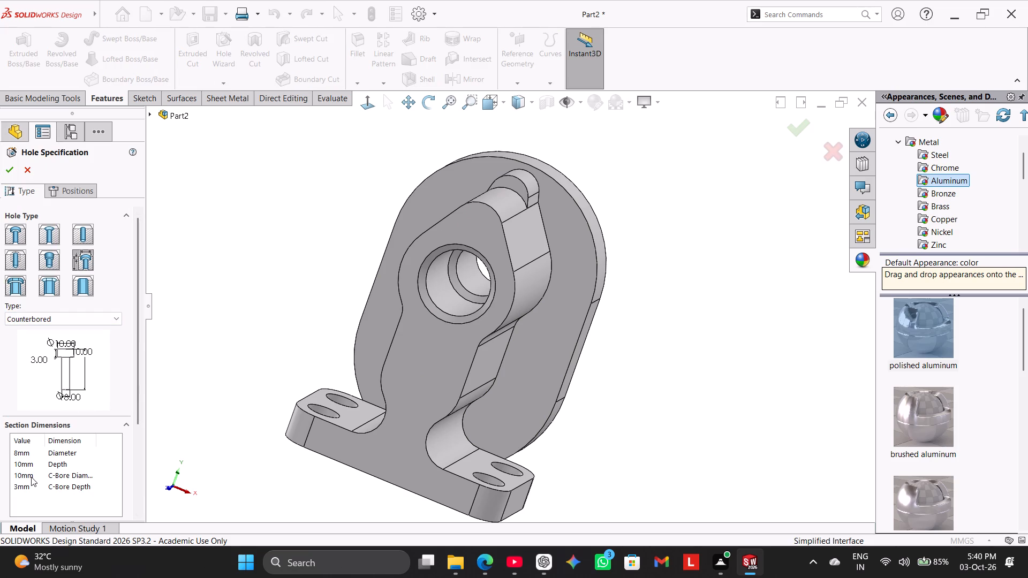
double_click(29, 456)
key("6")
key("Return")
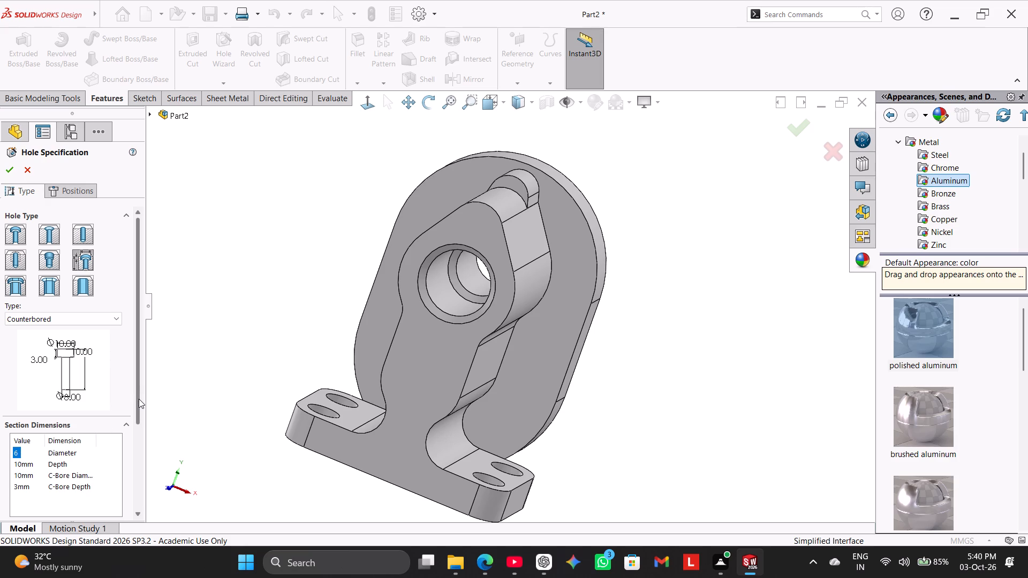
left_click_drag(139, 399, 141, 311)
left_click_drag(141, 311, 142, 293)
Place six hole points on the back plate's front-facing face: two on each side, one at bottom centre and one at top centre.
left_click(77, 193)
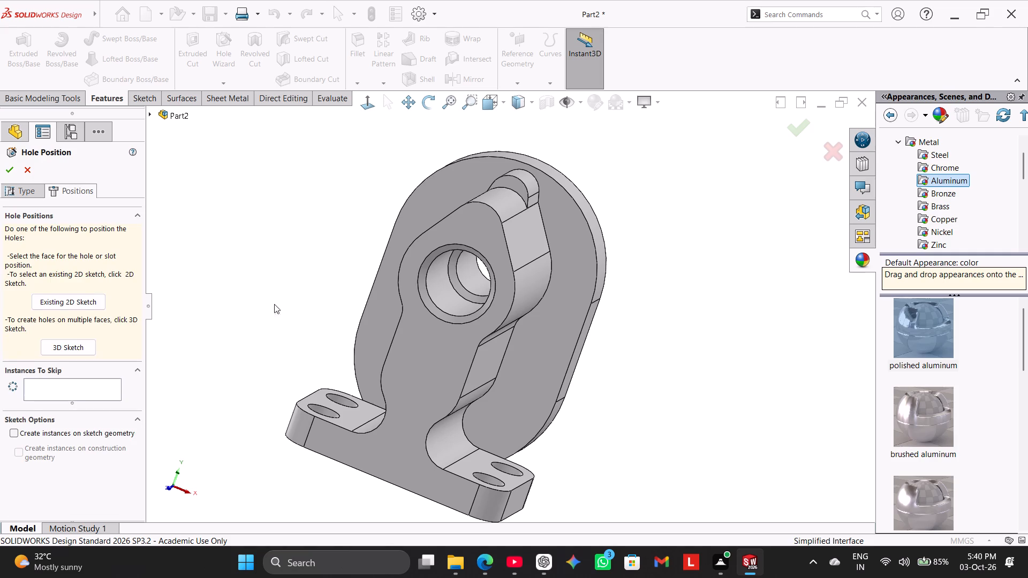
left_click(531, 369)
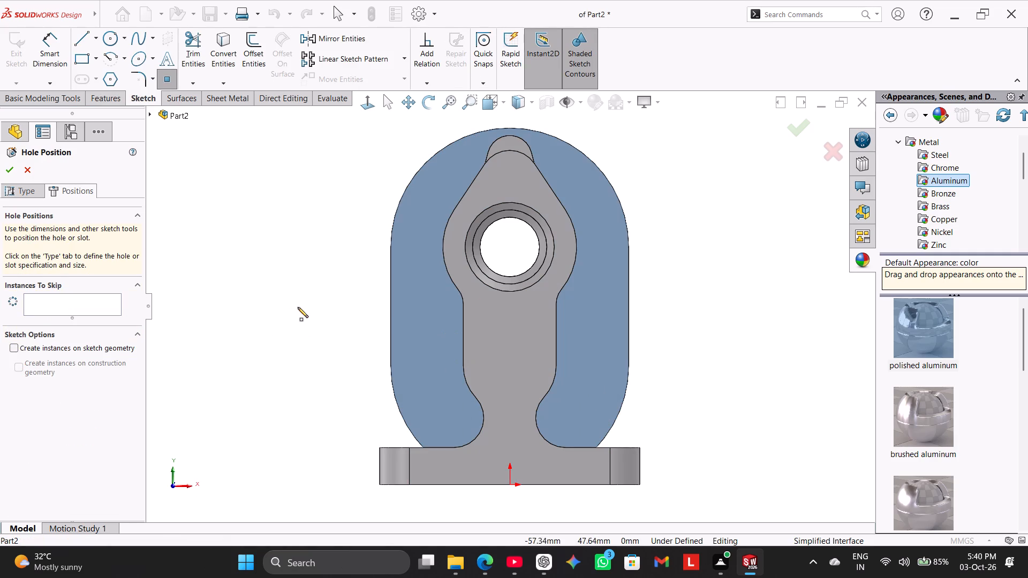
left_click(599, 262)
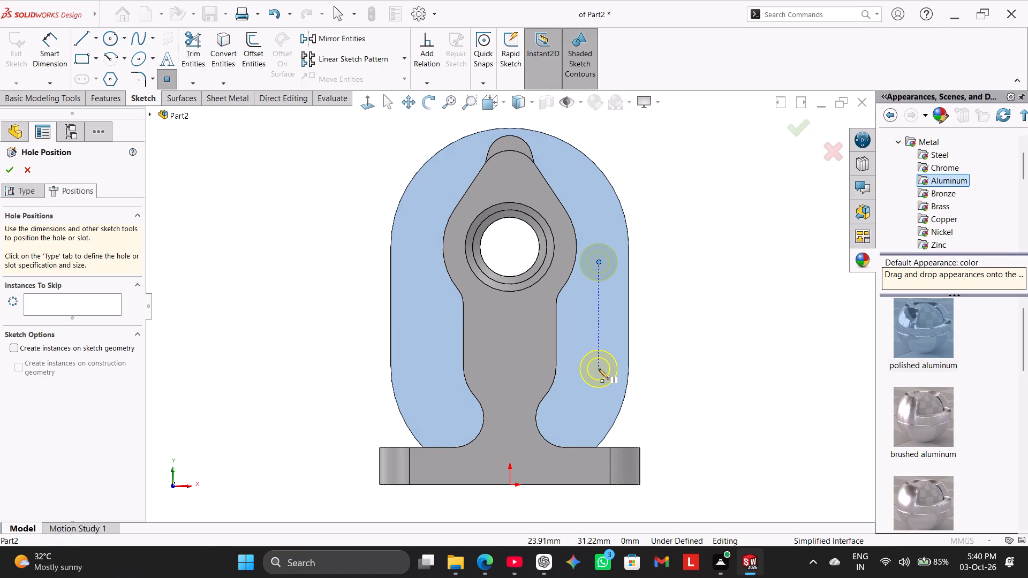
left_click(599, 369)
left_click(414, 261)
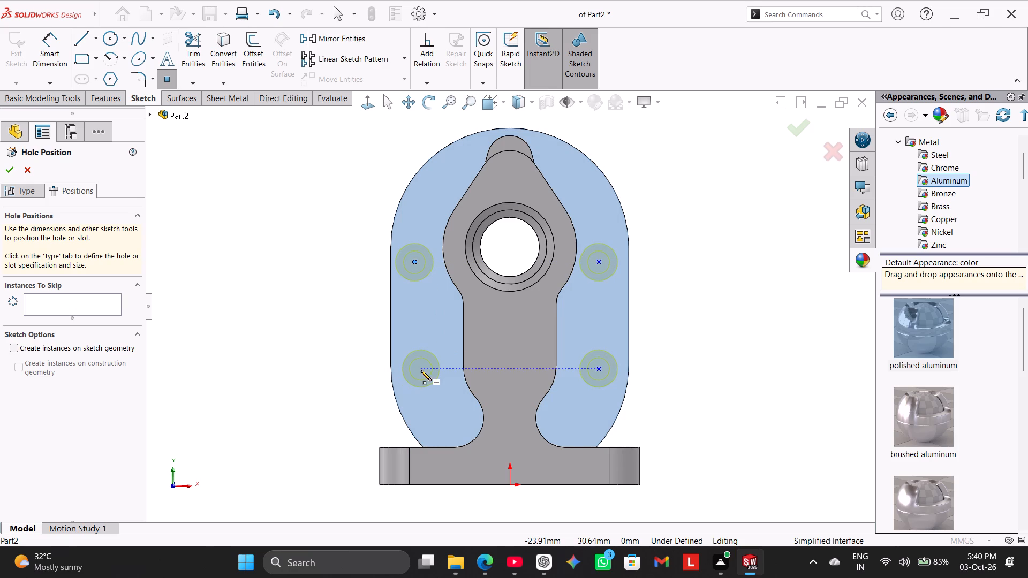
left_click(421, 370)
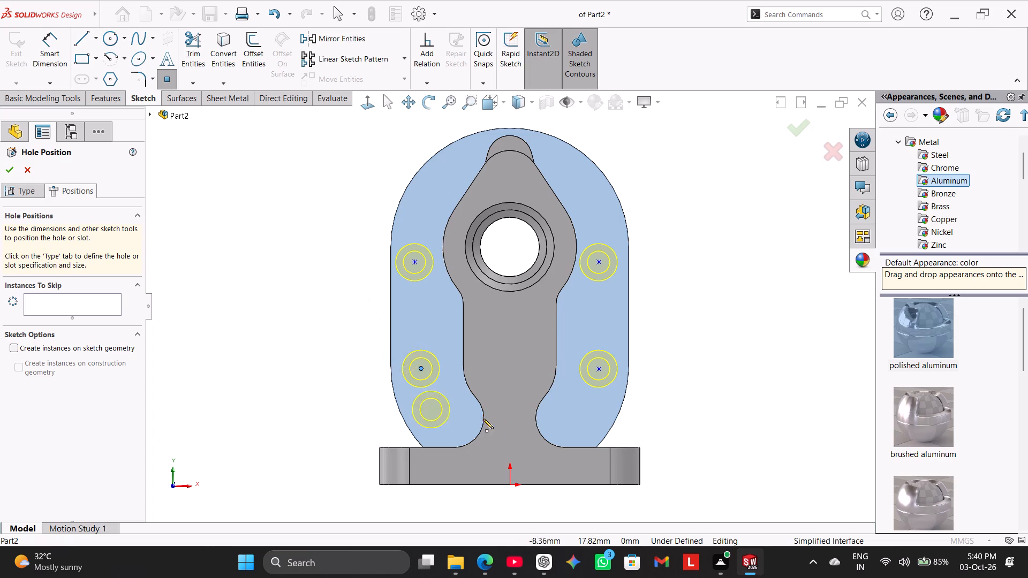
left_click(511, 447)
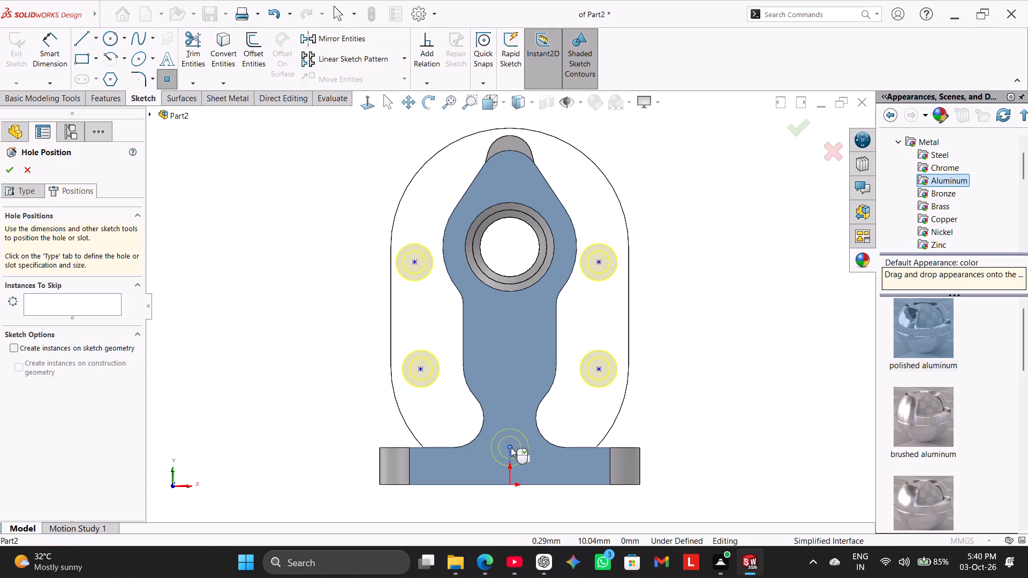
left_click(509, 159)
right_click(334, 158)
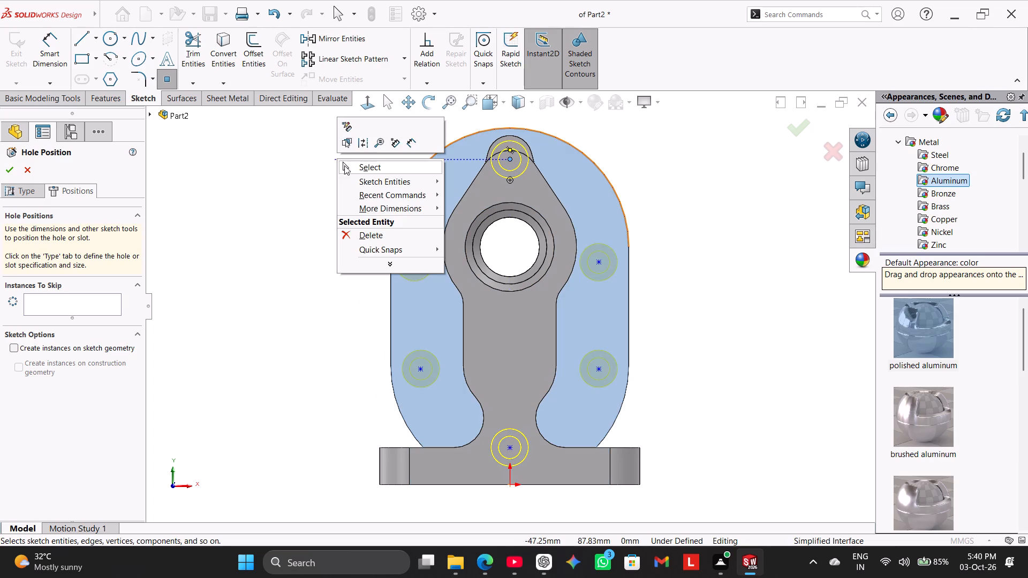
left_click(346, 165)
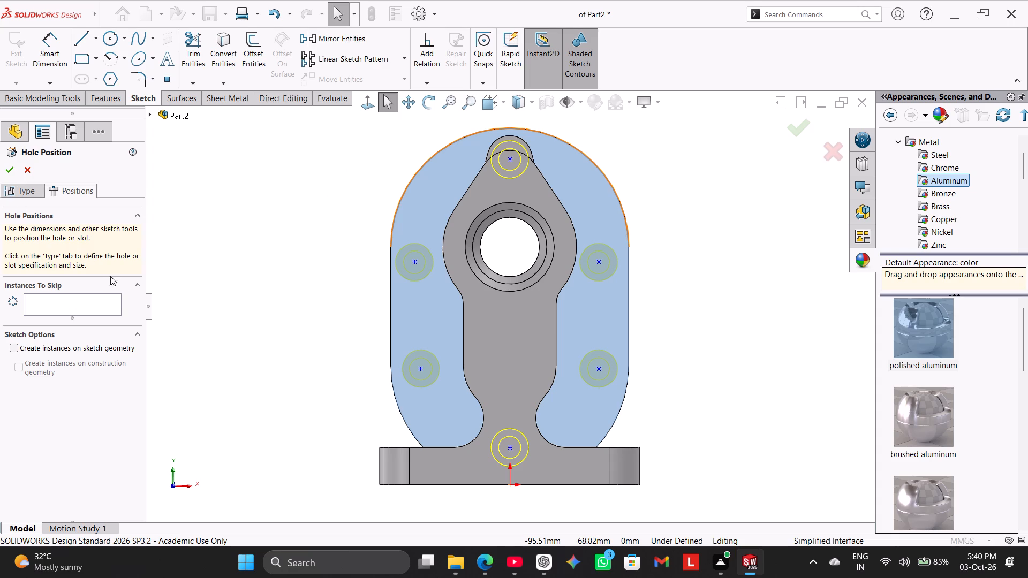
Dimension the upper-left hole point at 64 mm vertically from the origin.
left_click(57, 47)
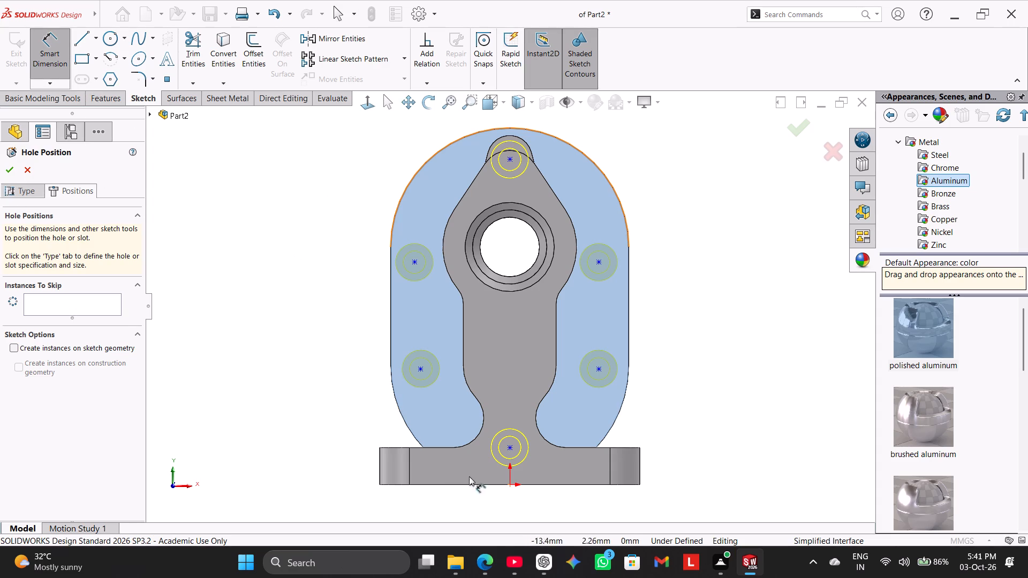
left_click(509, 485)
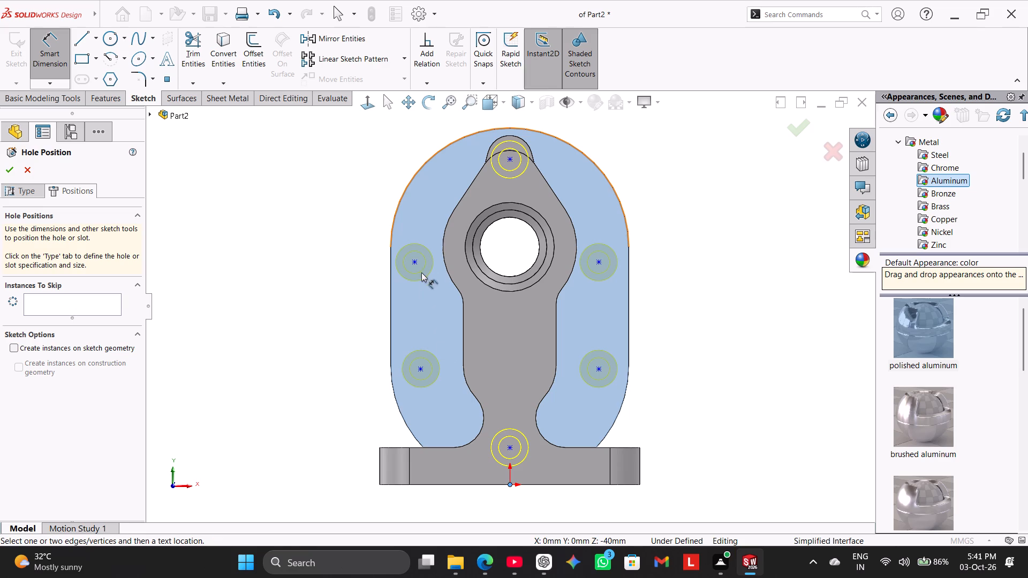
left_click(413, 261)
left_click(328, 332)
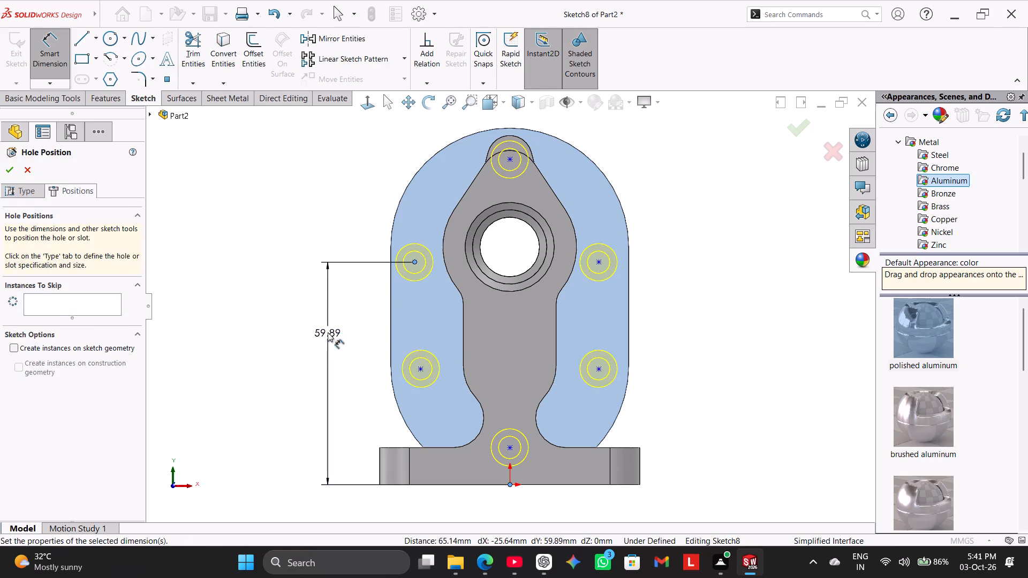
type("64")
key("Return")
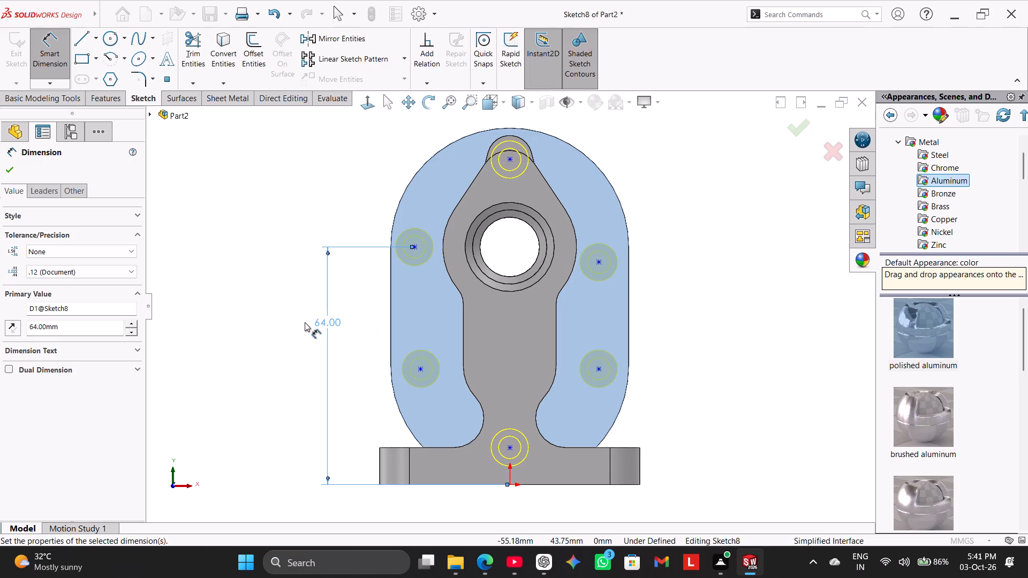
Dimension the vertical spacing between the two left-side hole points as 32 mm.
left_click(417, 246)
left_click(419, 367)
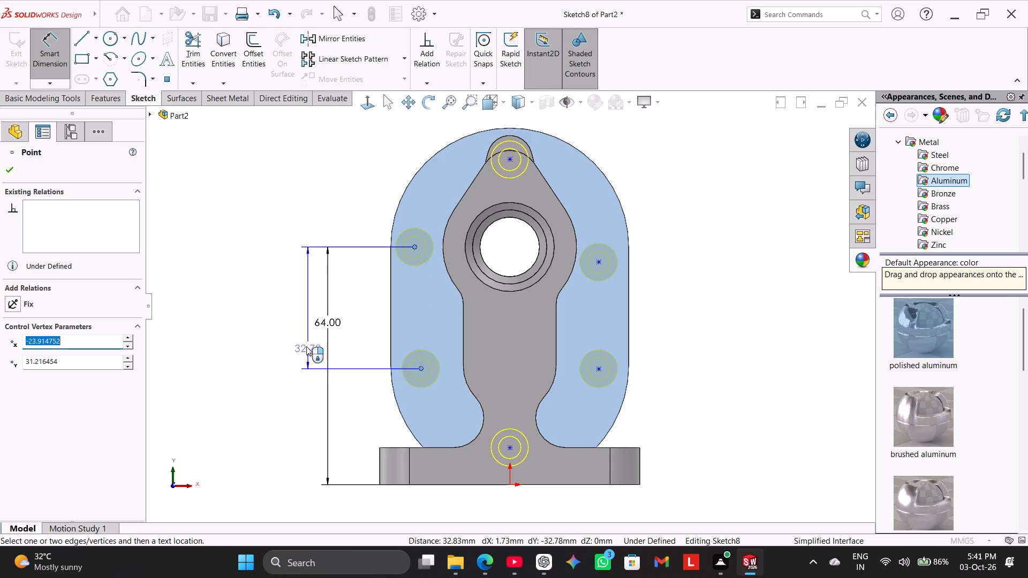
left_click(284, 320)
type("32")
key("Return")
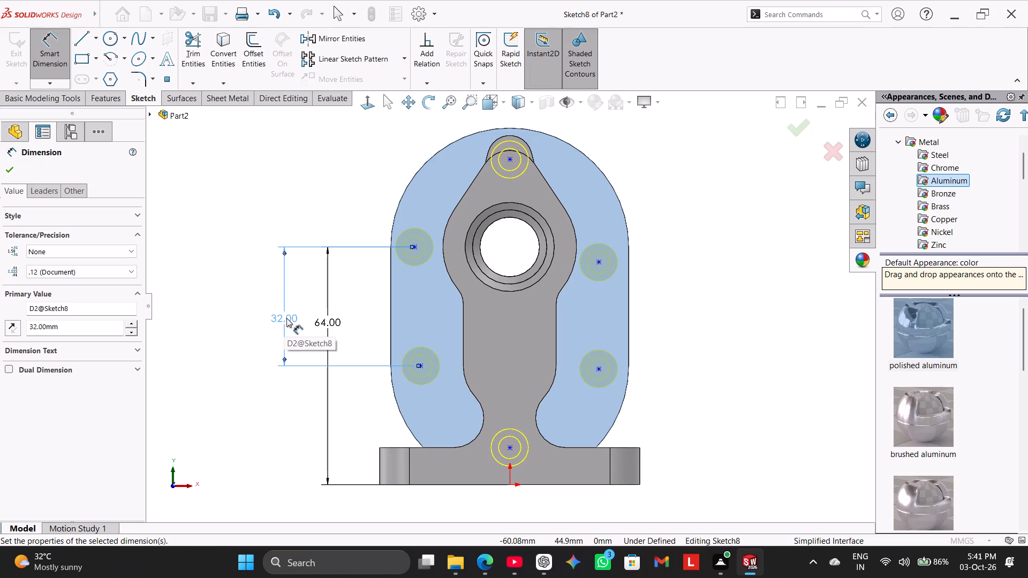
Dimension the vertical distance between the top-centre and bottom-centre hole points as 80 mm and leave Smart Dimension.
left_click(510, 158)
left_click(512, 445)
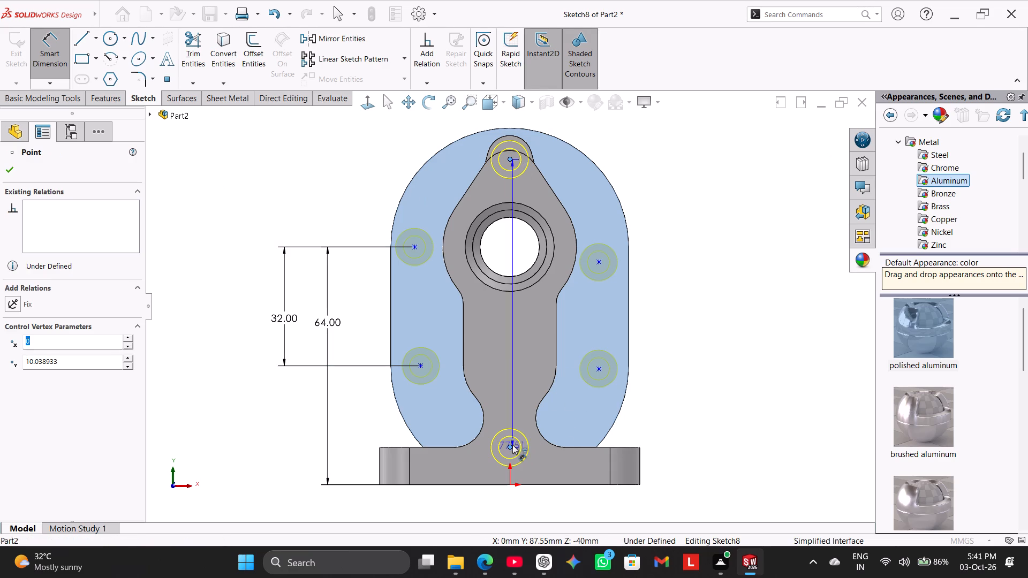
left_click(679, 297)
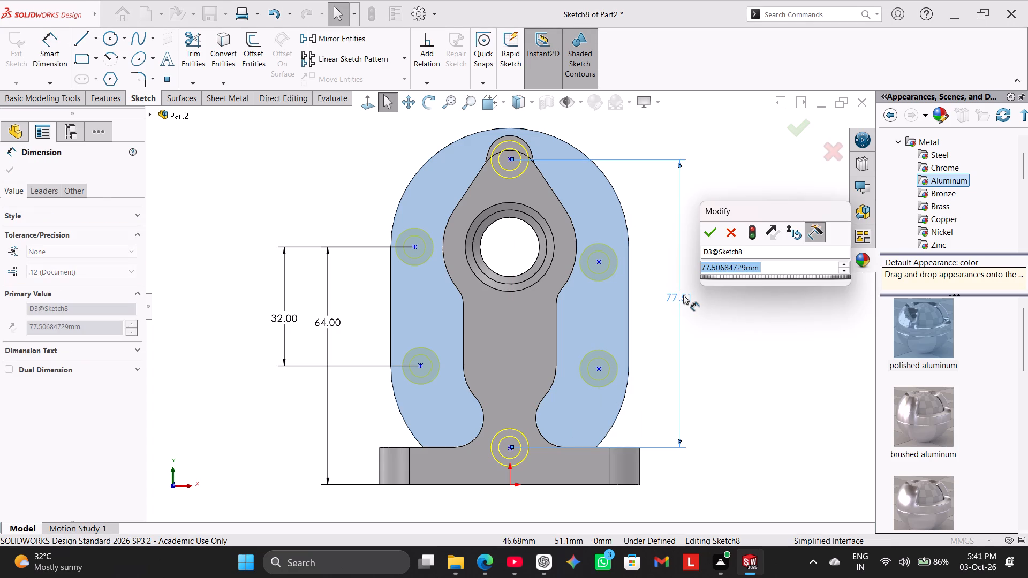
type("80")
key("Return")
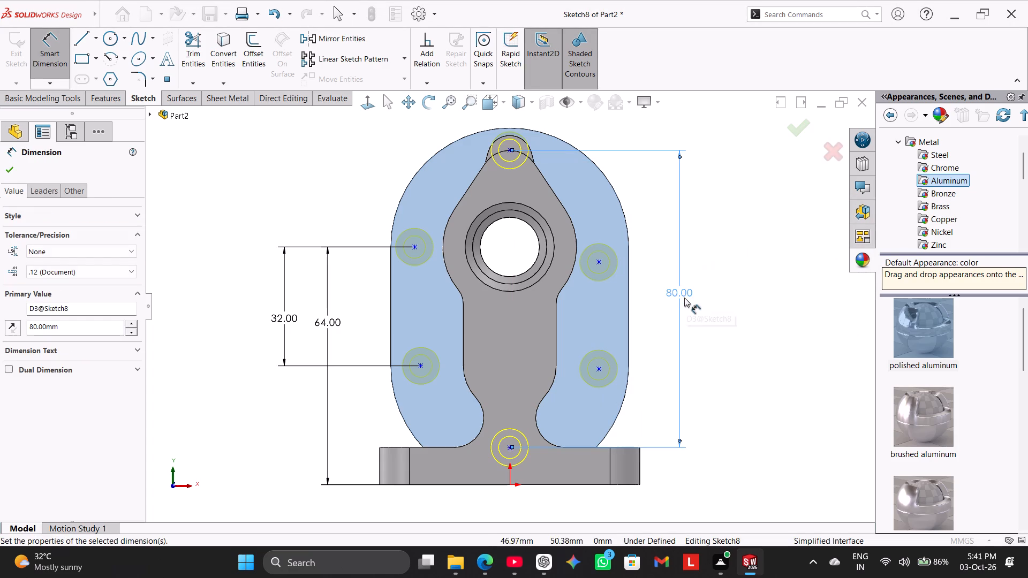
right_click(752, 192)
left_click(769, 228)
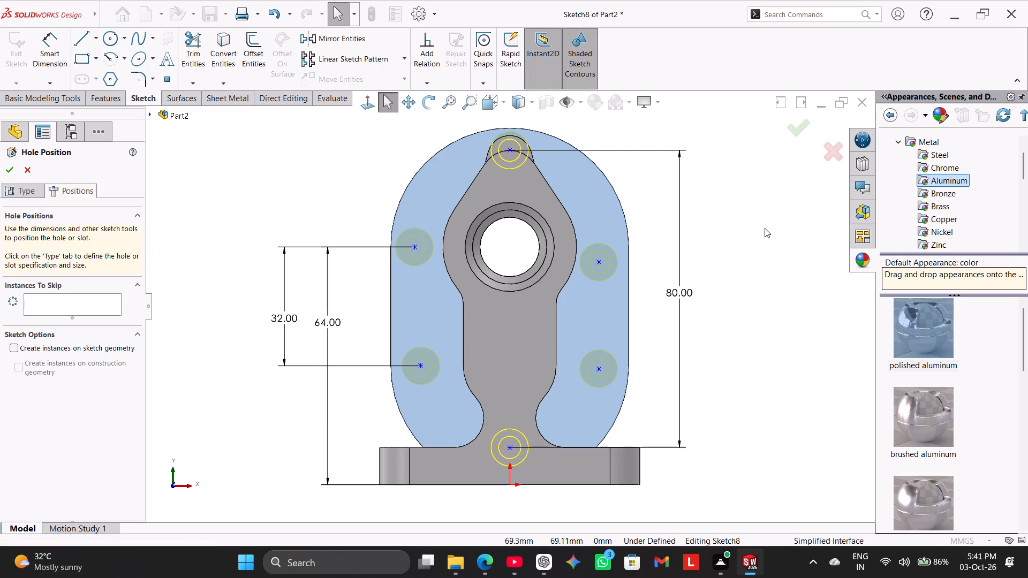
Sketch a horizontal centerline 64 mm long between the back plate's two straight side edges.
left_click(98, 43)
left_click(102, 65)
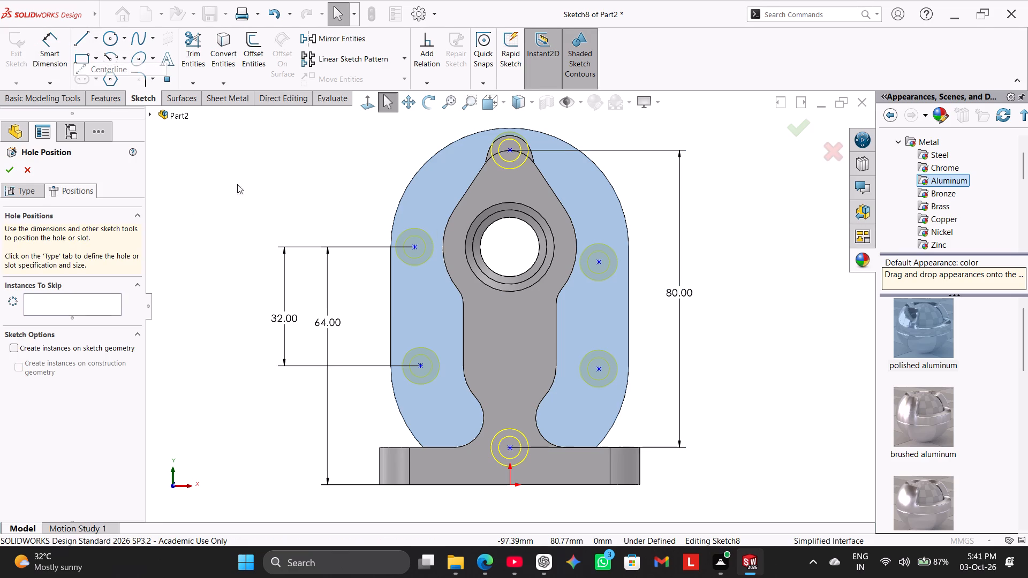
left_click(389, 306)
left_click(629, 308)
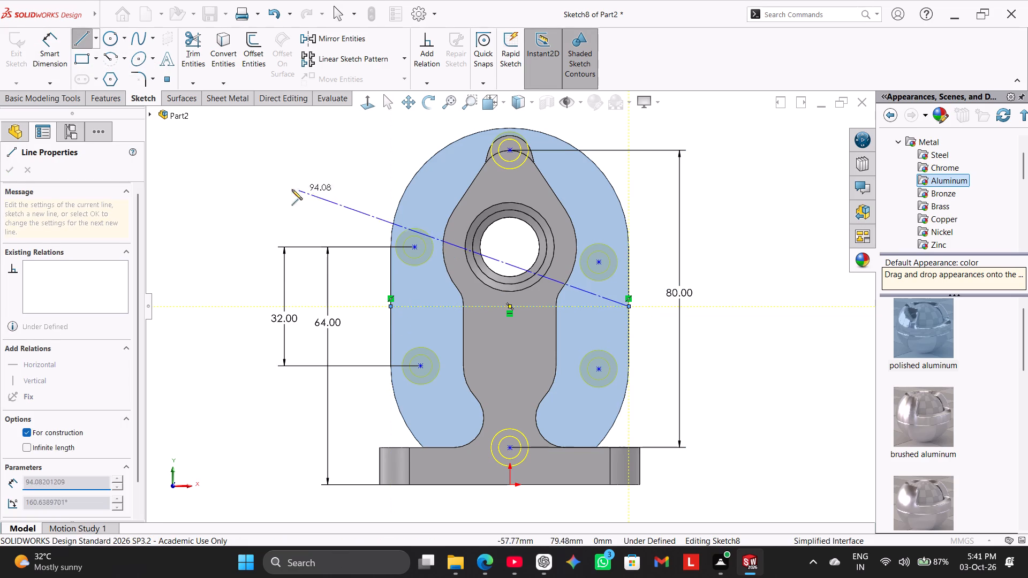
right_click(280, 178)
left_click(312, 185)
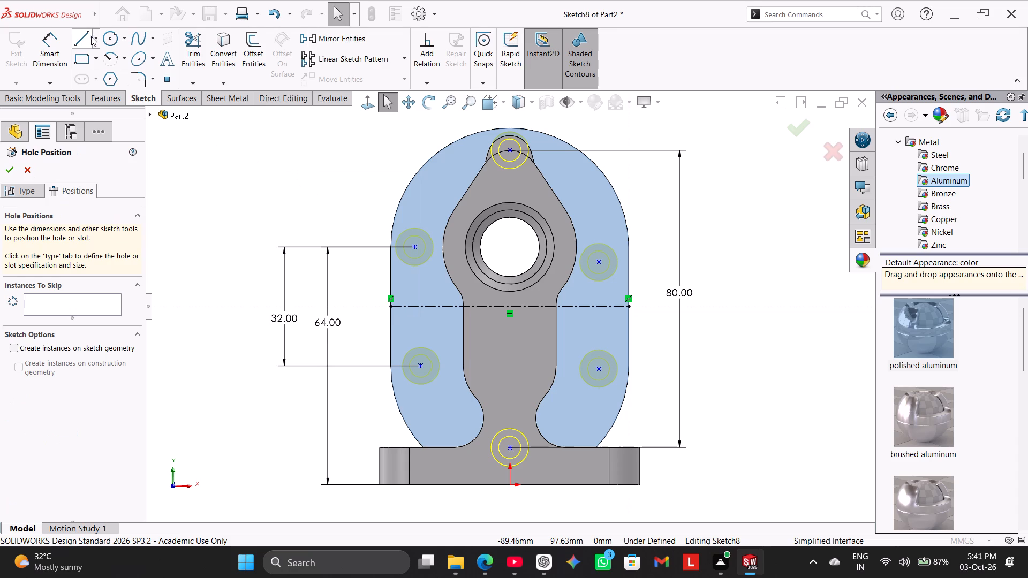
Sketch a vertical centerline 96 mm long from the top of the back plate's arc down to the origin.
left_click(94, 41)
left_click(114, 71)
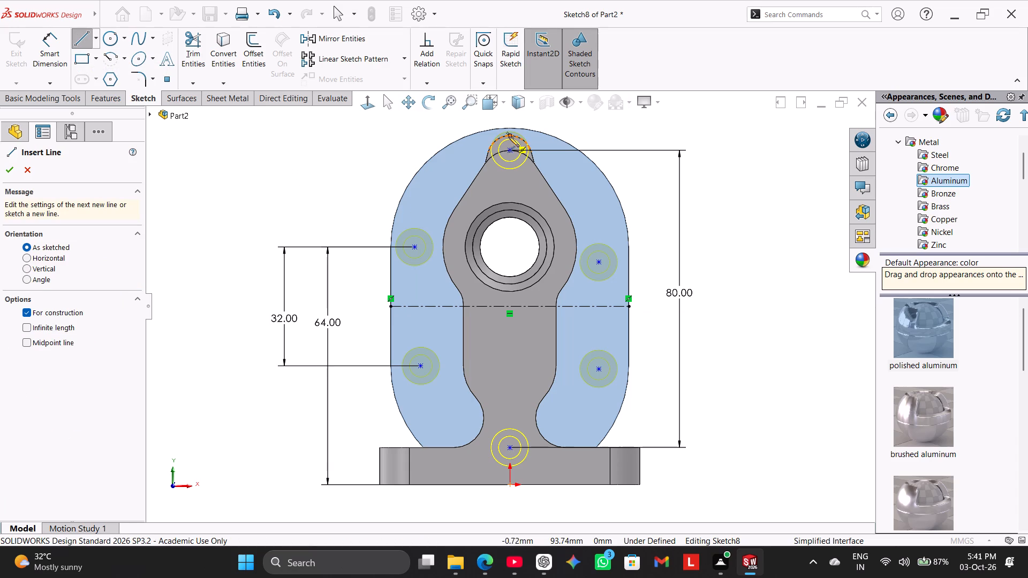
left_click(509, 128)
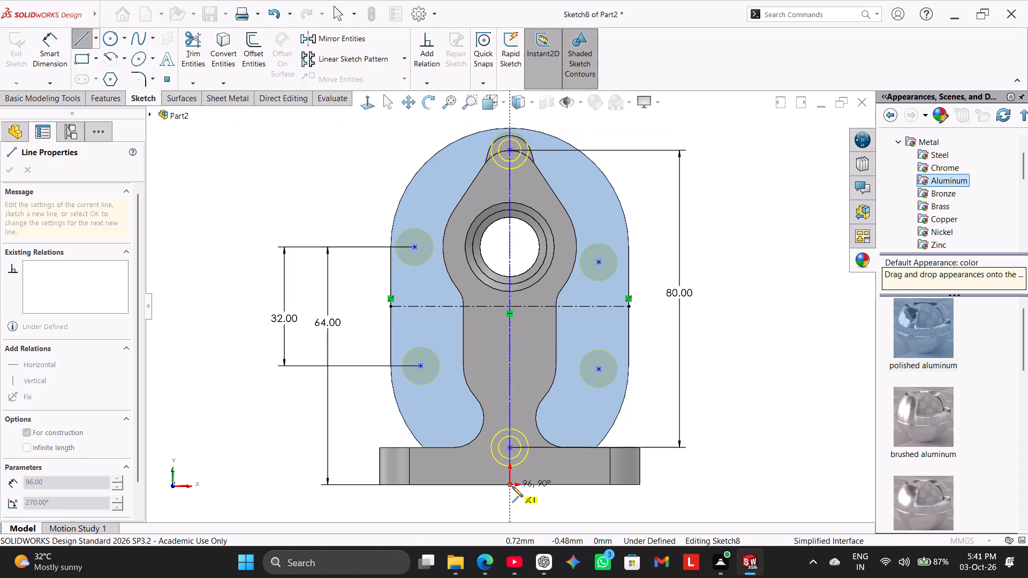
left_click(512, 486)
right_click(256, 193)
left_click(280, 196)
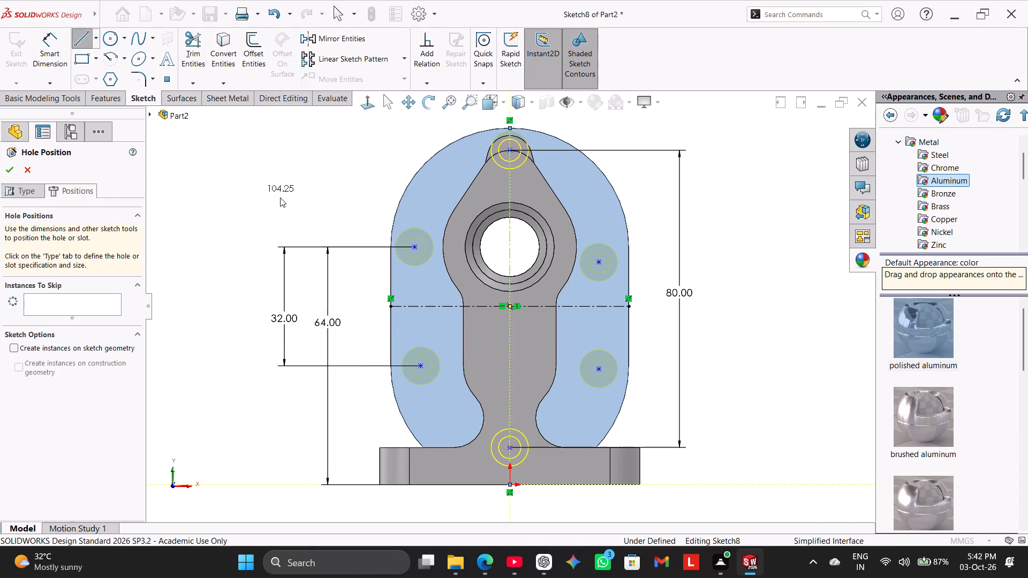
Make the top-centre and bottom-centre hole points symmetric about the horizontal centerline.
left_click(511, 151, "ctrl")
left_click(509, 449, "ctrl")
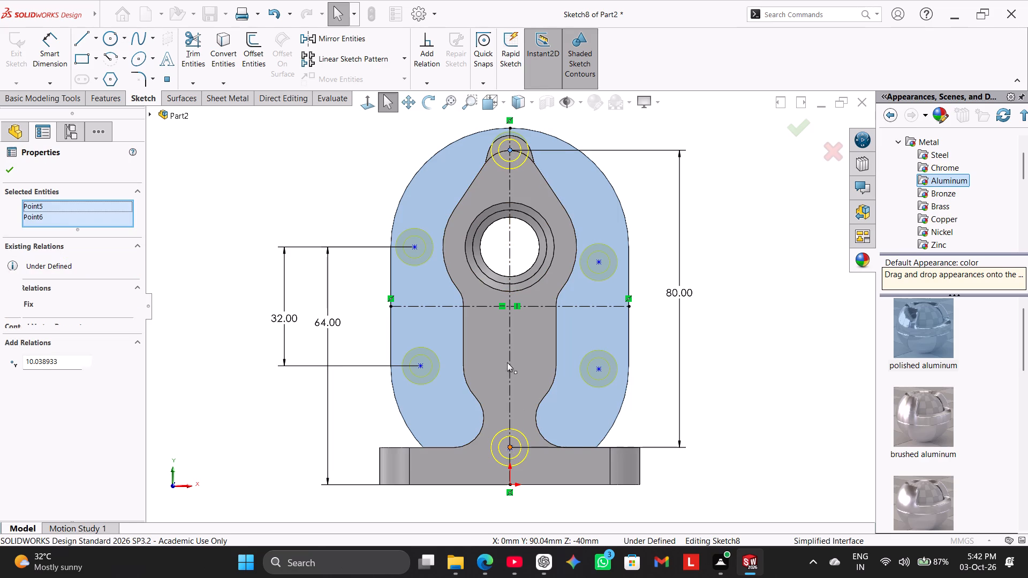
left_click(542, 307, "ctrl")
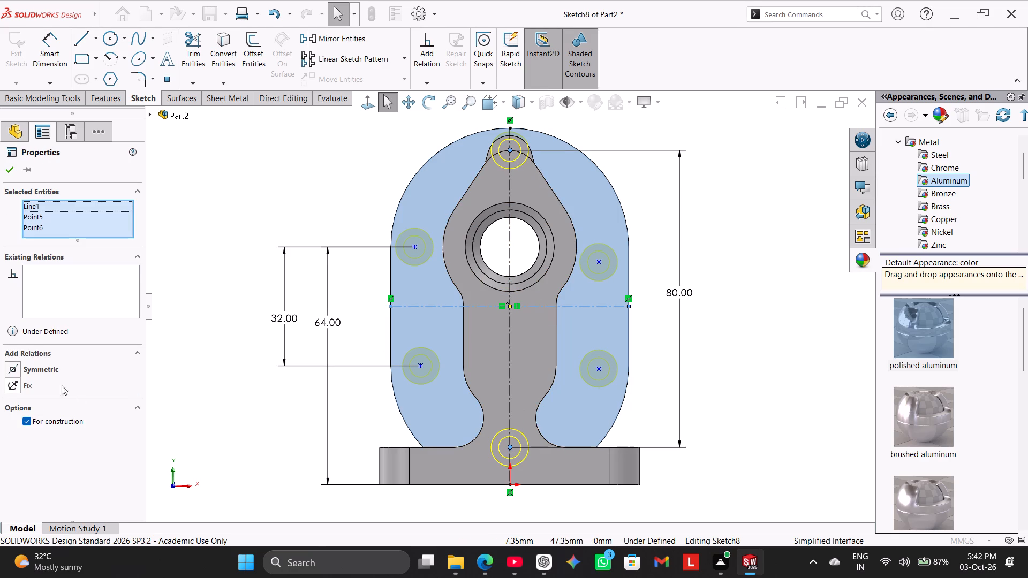
left_click(50, 368)
left_click(162, 159)
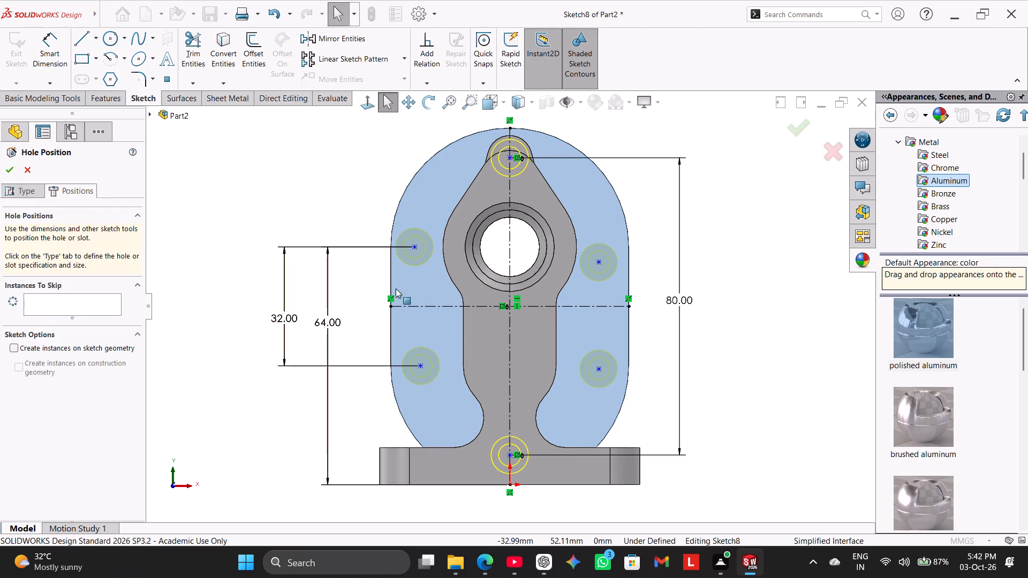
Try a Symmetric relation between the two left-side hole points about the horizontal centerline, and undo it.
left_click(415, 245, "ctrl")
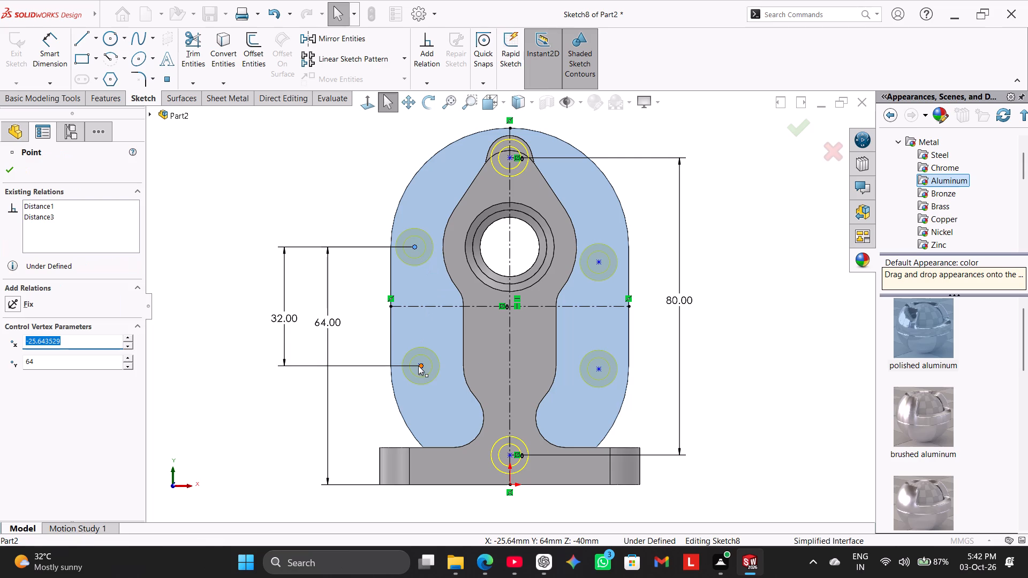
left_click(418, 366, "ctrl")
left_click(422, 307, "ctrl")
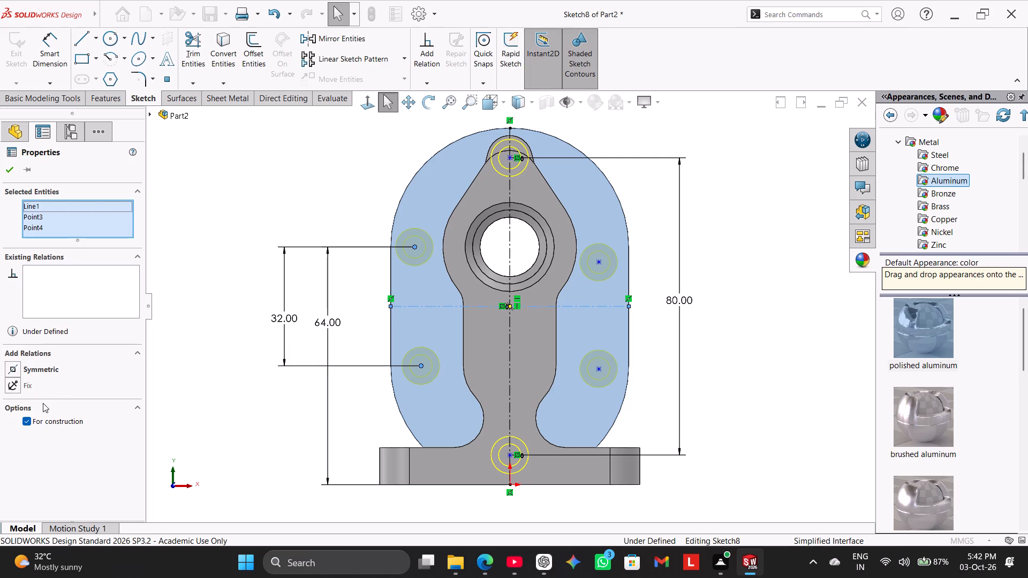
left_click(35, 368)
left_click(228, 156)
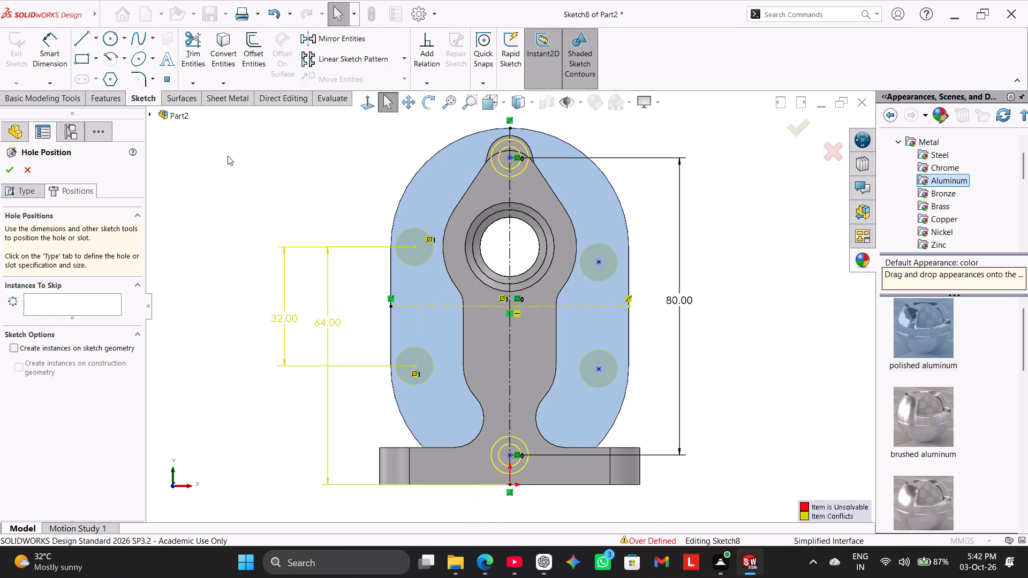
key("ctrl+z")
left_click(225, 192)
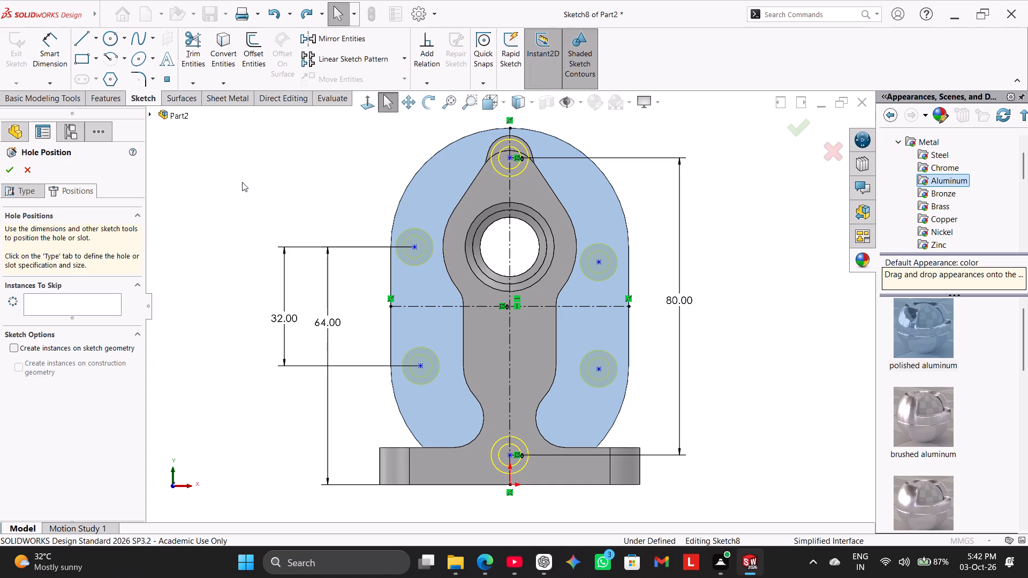
Make the top-centre hole point coincident with the vertical centerline.
left_click(512, 156, "ctrl")
left_click(511, 179, "ctrl")
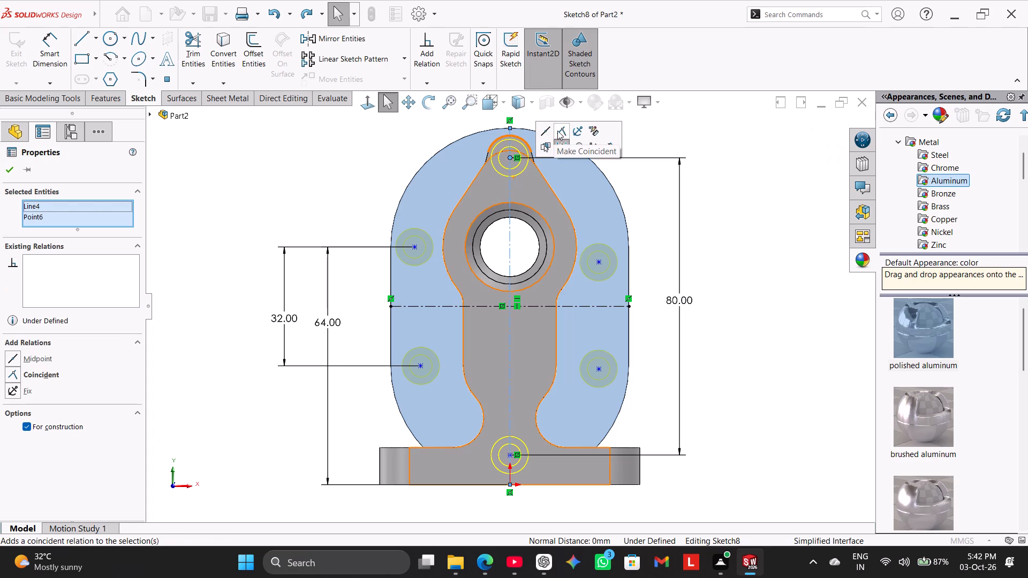
left_click(557, 131)
left_click(342, 182)
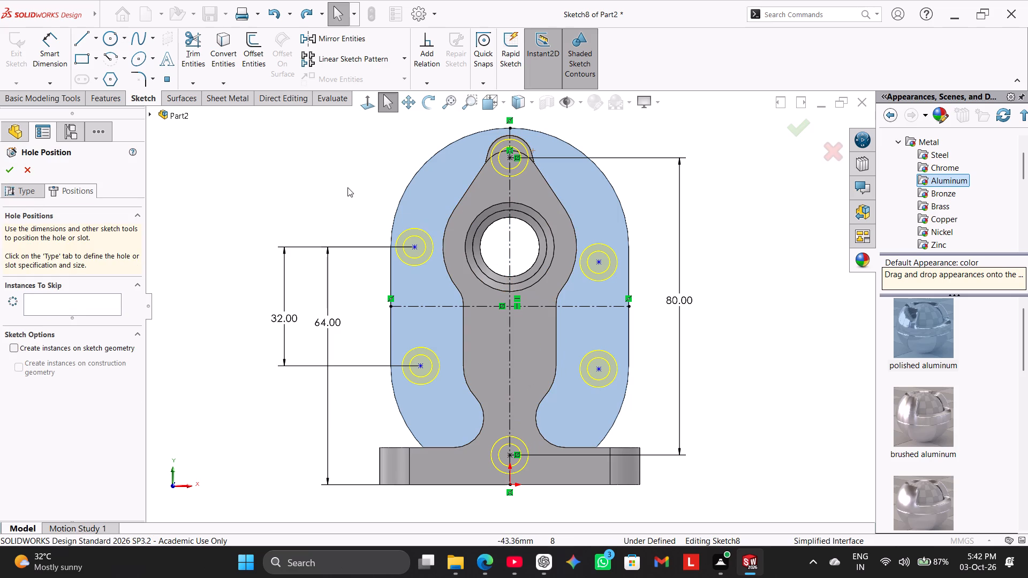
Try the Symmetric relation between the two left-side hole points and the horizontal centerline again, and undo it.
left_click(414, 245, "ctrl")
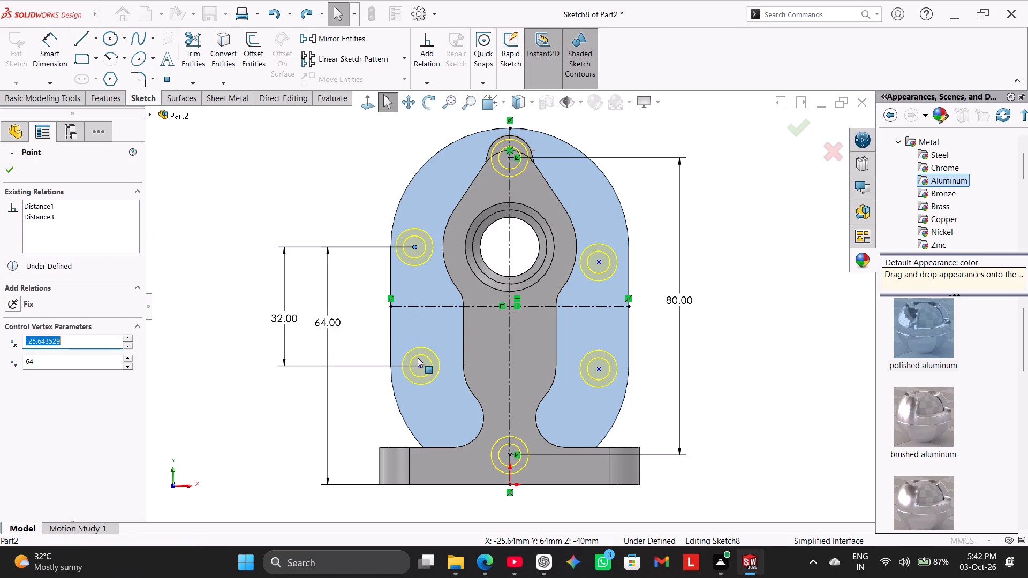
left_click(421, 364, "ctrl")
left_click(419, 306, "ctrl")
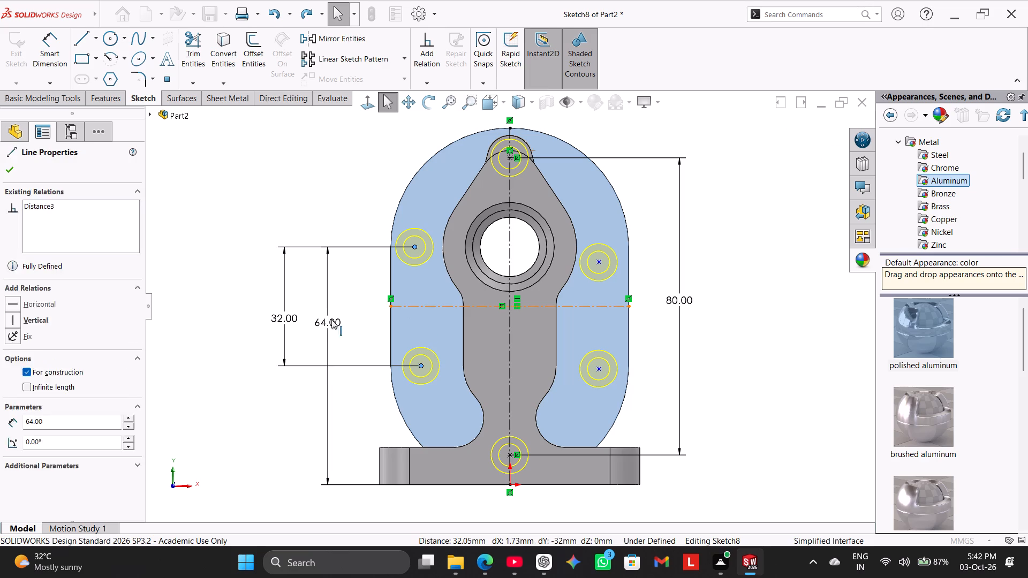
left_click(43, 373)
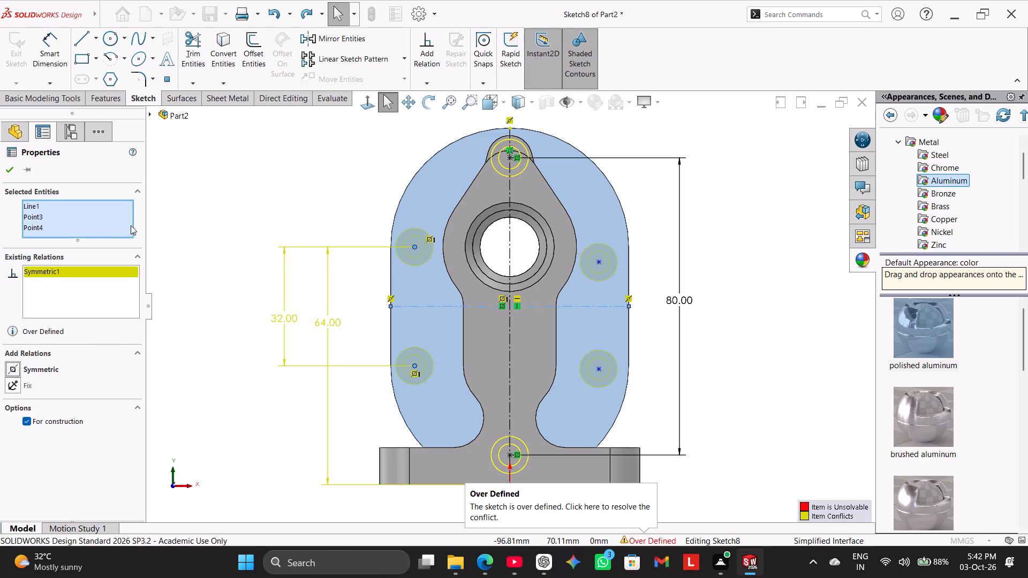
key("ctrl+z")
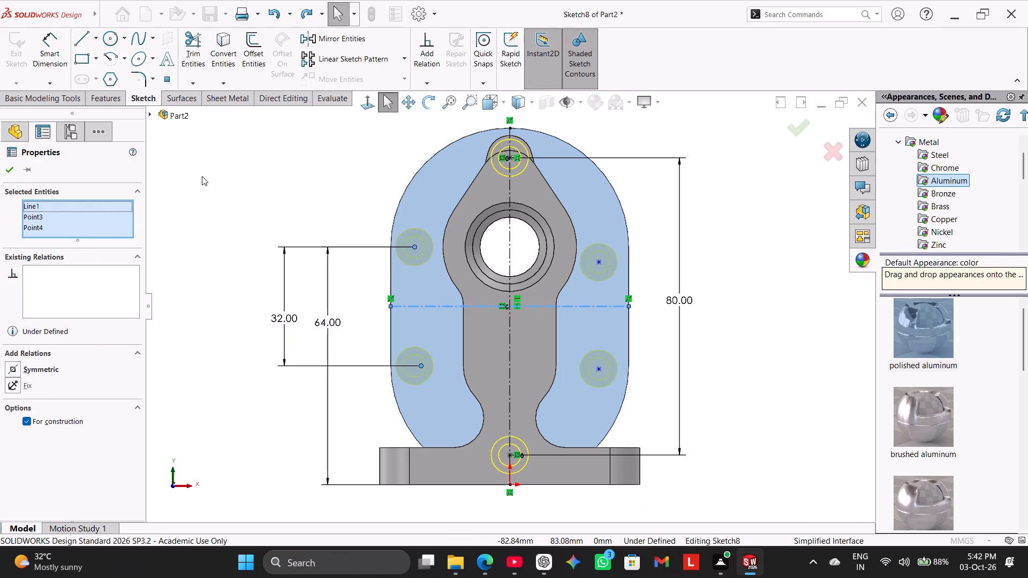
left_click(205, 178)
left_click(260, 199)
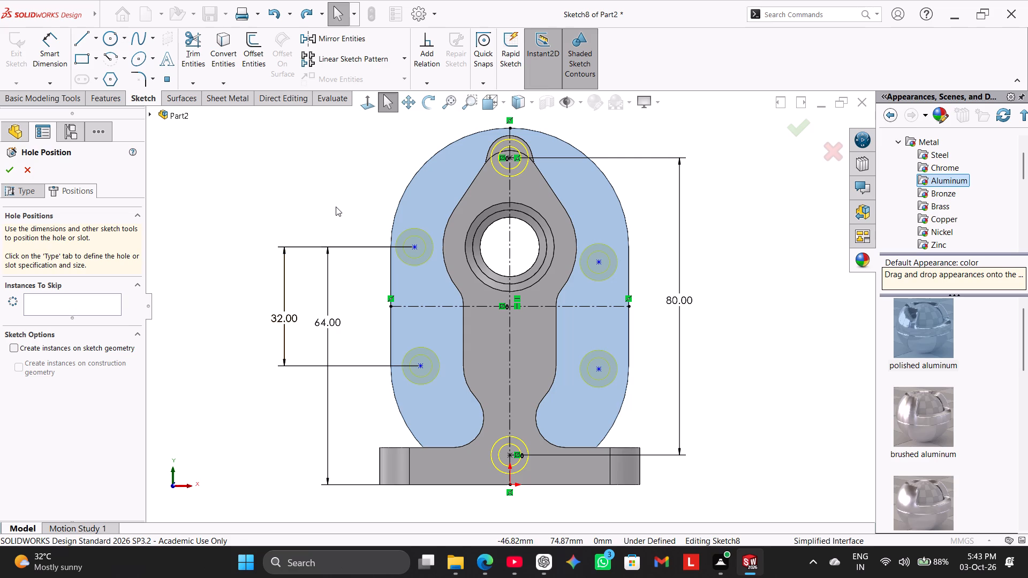
Dimension the horizontal distance between the upper-left and upper-right hole points as 48 mm and leave Smart Dimension.
left_click(49, 43)
left_click(414, 245)
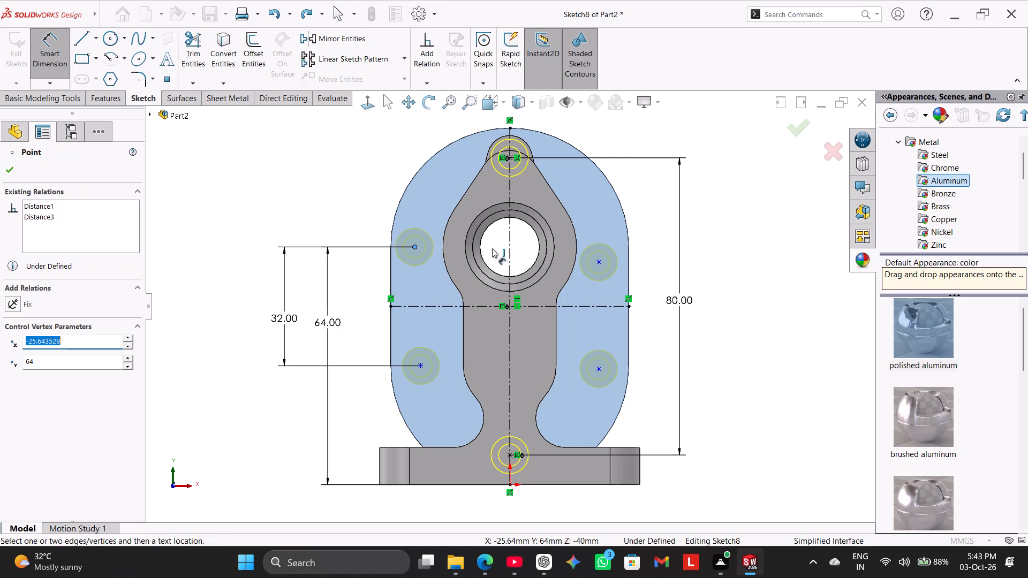
left_click(596, 262)
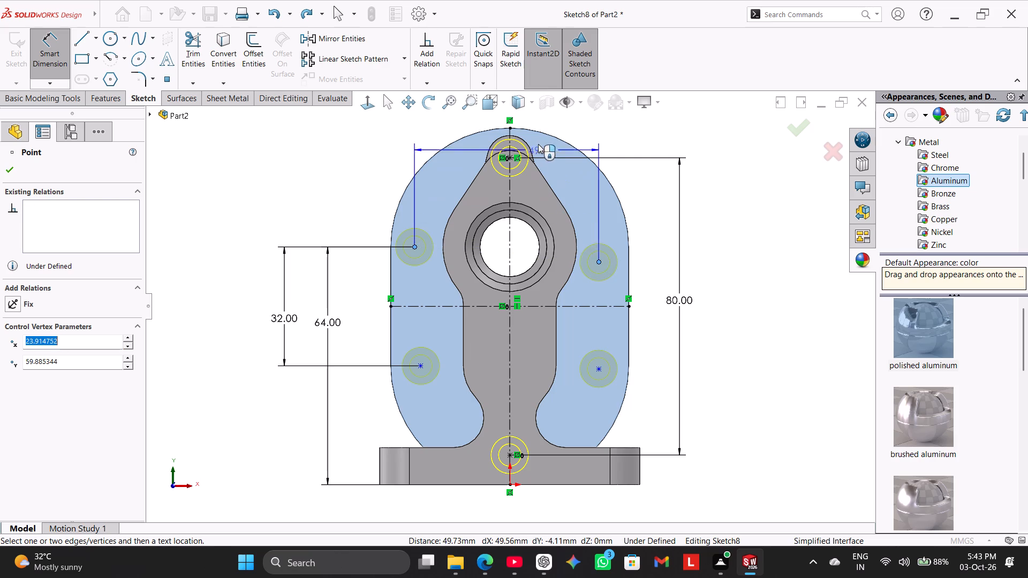
scroll(521, 122, "up", 2)
left_click(508, 151)
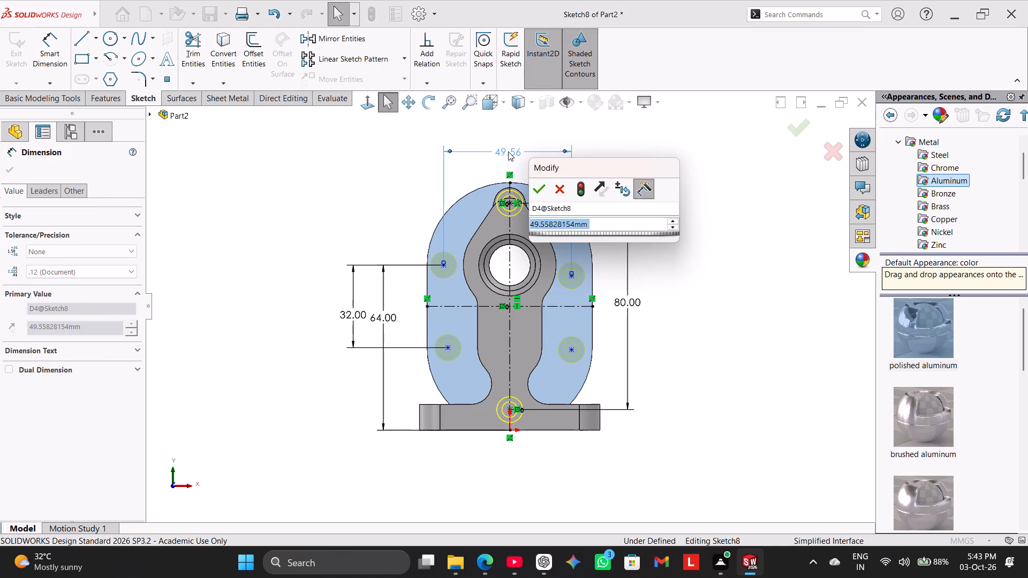
type("48")
key("Return")
right_click(685, 127)
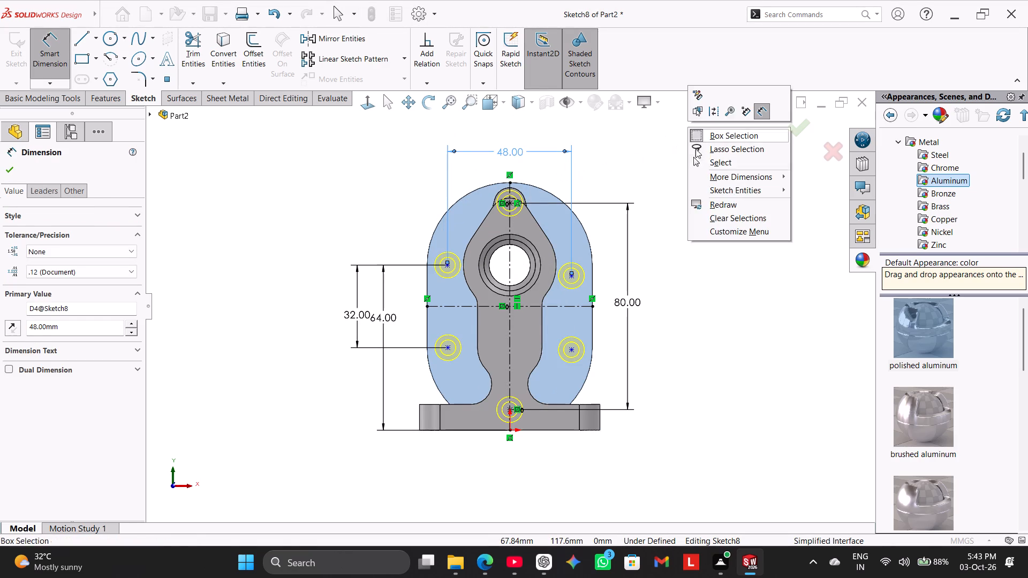
left_click(707, 165)
Make the upper-left and upper-right hole points symmetric about the vertical centerline.
left_click(445, 265, "ctrl")
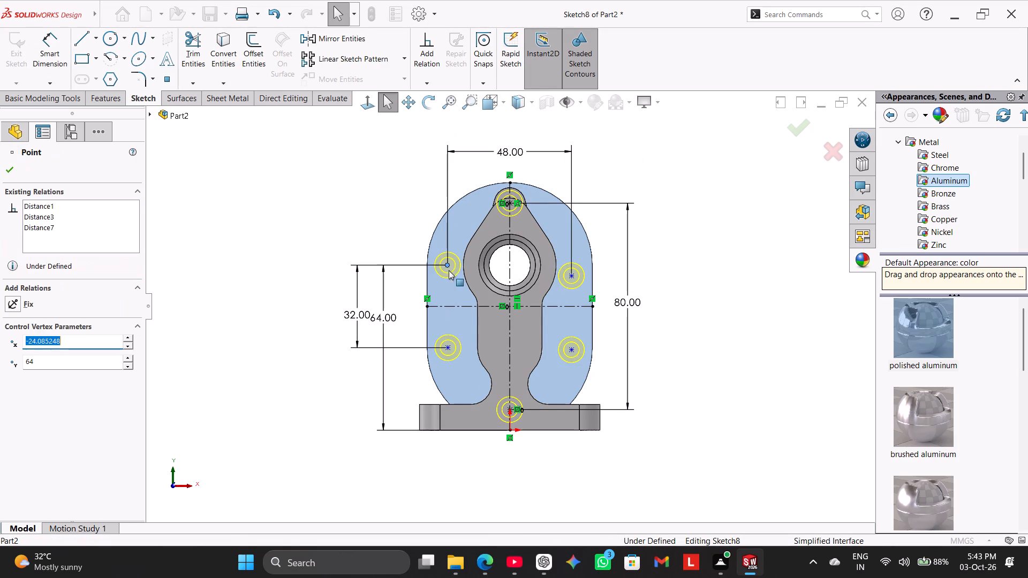
left_click(571, 273, "ctrl")
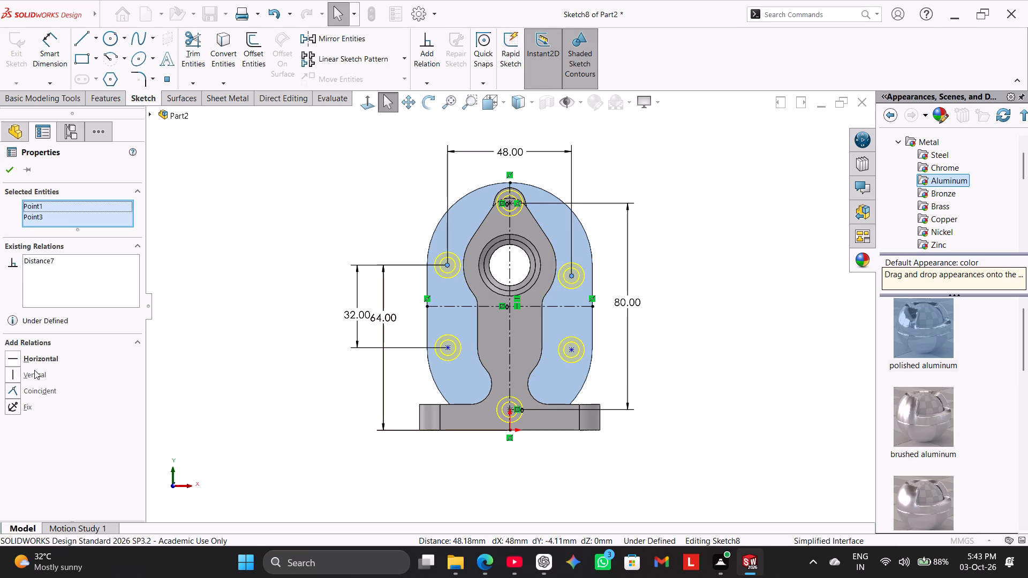
left_click(195, 262)
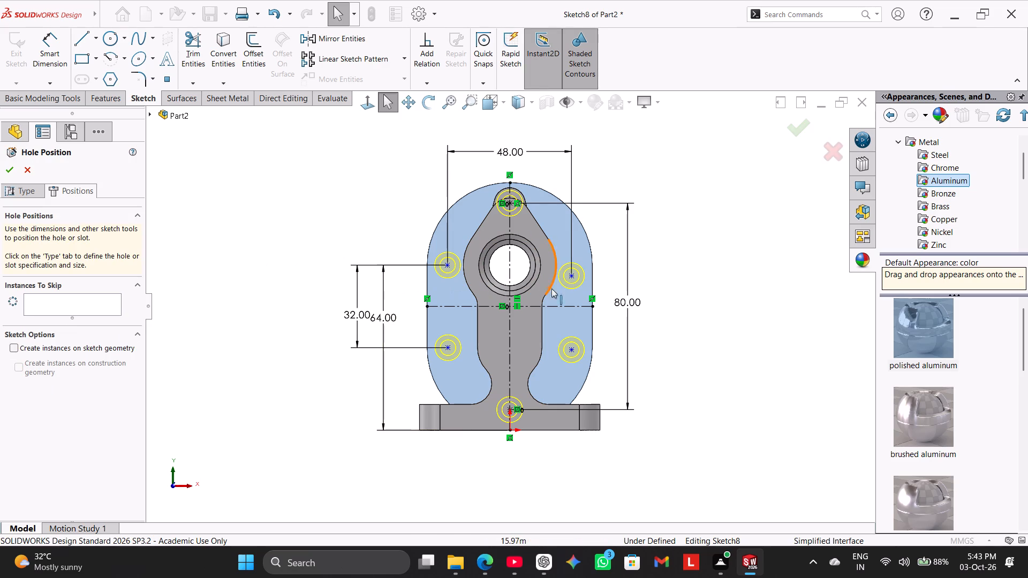
left_click(269, 200)
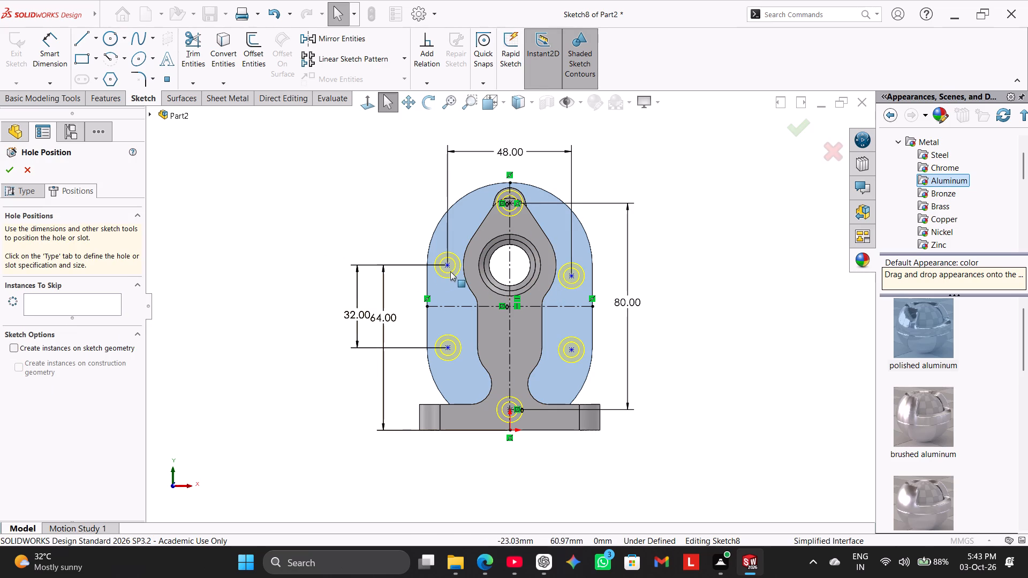
left_click(447, 267, "ctrl")
left_click(569, 276, "ctrl")
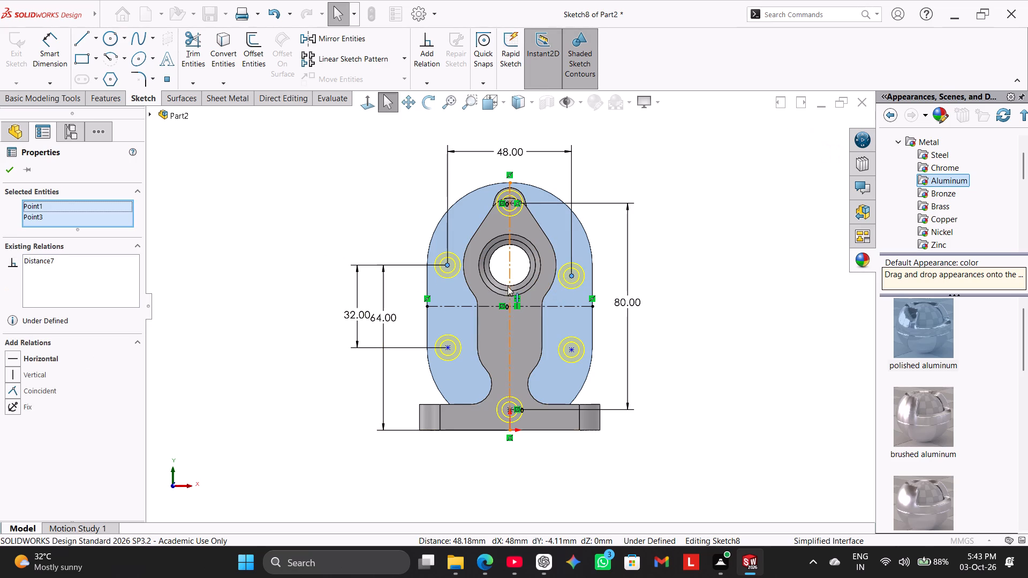
left_click(509, 278, "ctrl")
left_click(37, 374)
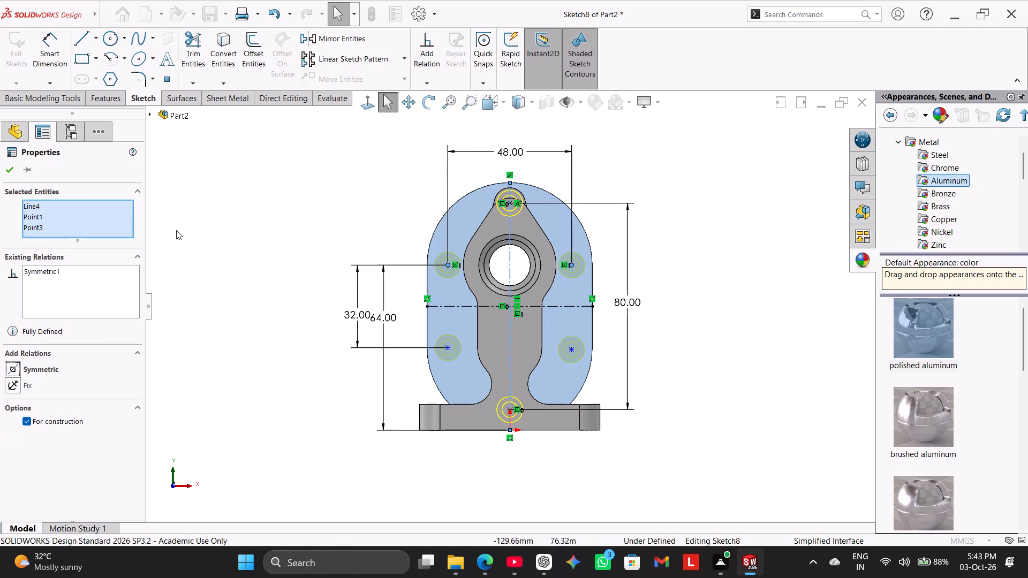
left_click(178, 227)
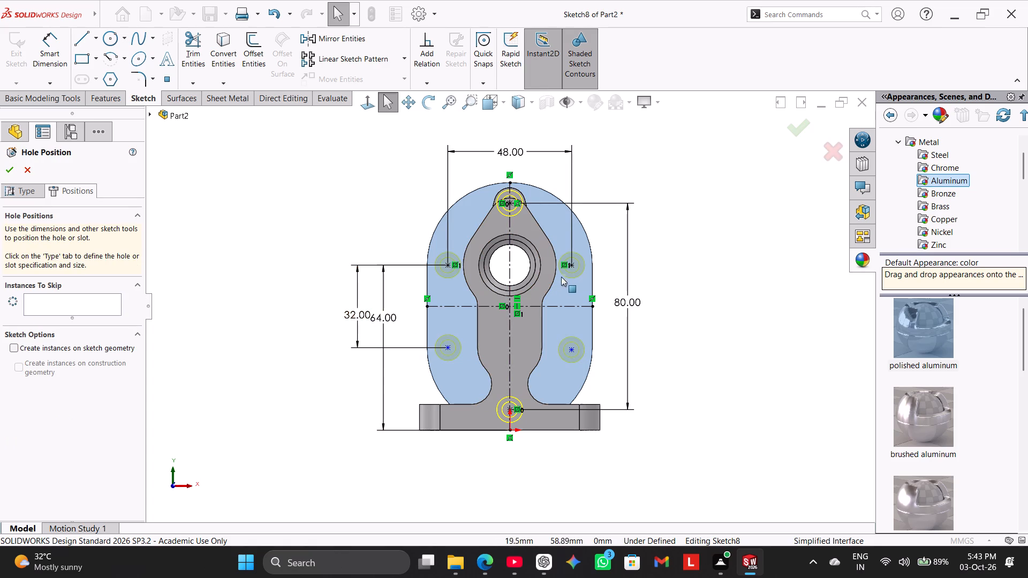
Draw a centerline from the lower-left hole point to the lower-right hole point and make it horizontal.
left_click(449, 349, "ctrl")
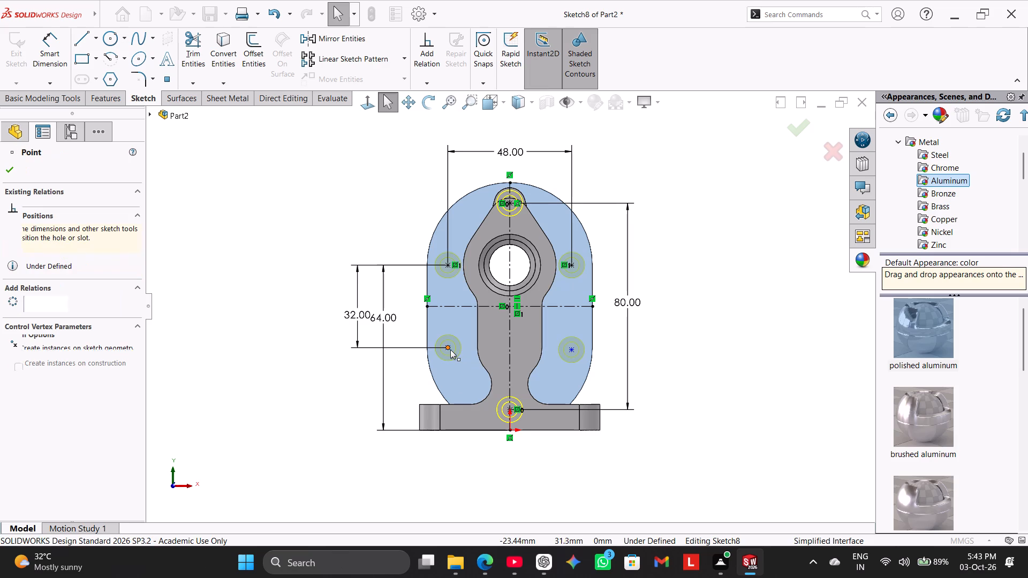
left_click(569, 349, "ctrl")
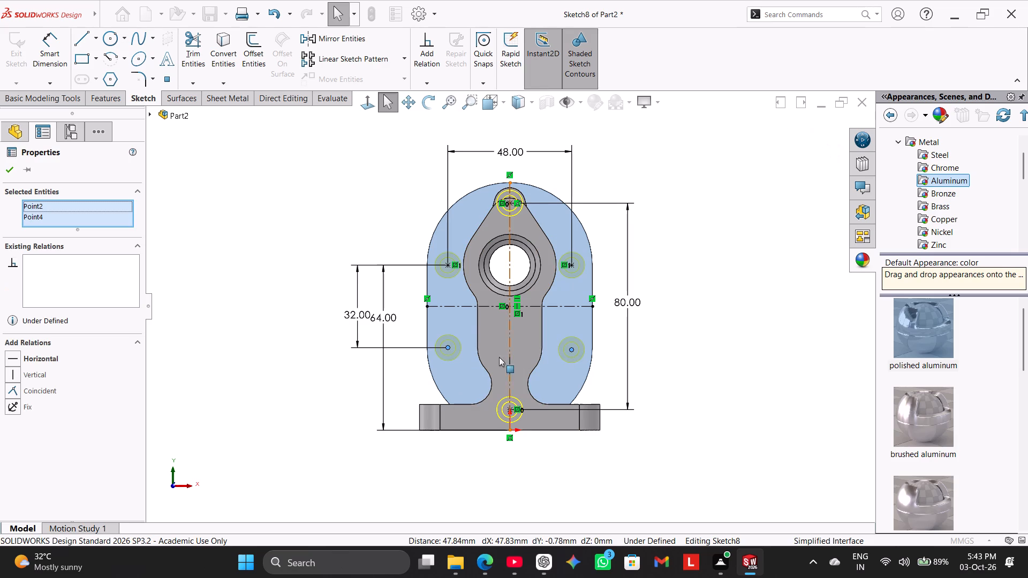
left_click(203, 307)
left_click(96, 35)
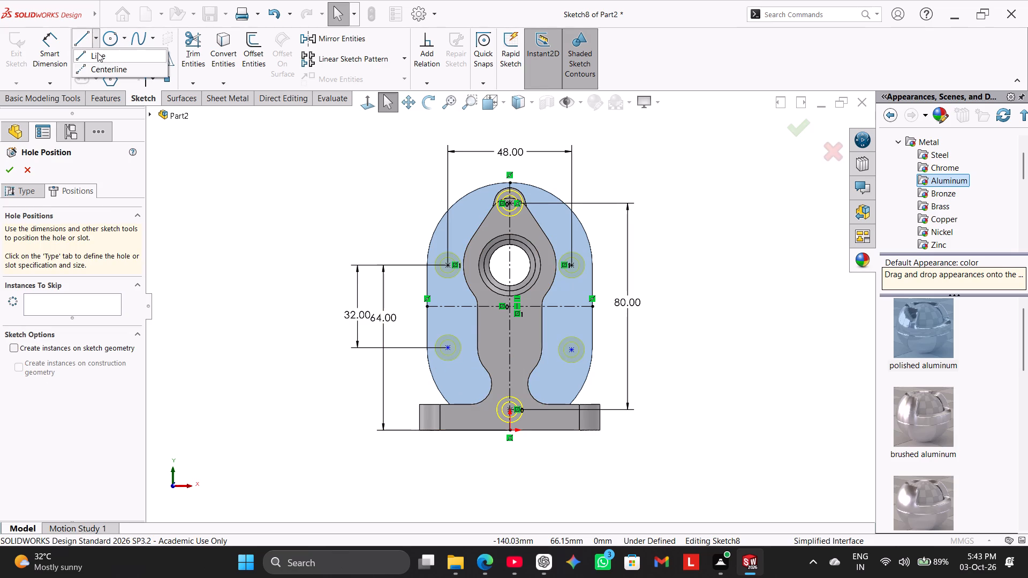
left_click(102, 67)
left_click(448, 350)
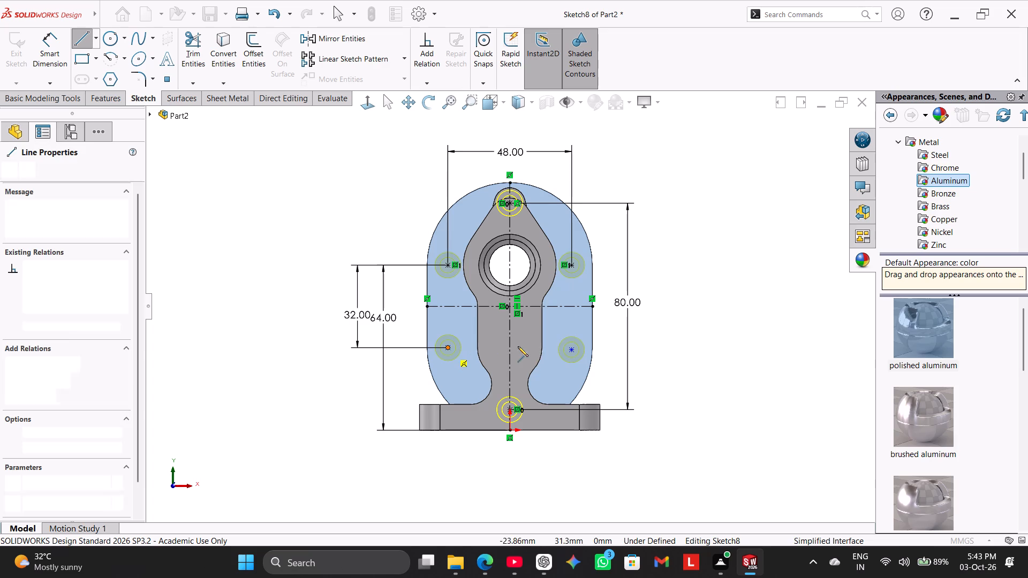
left_click(574, 347)
right_click(223, 249)
left_click(247, 257)
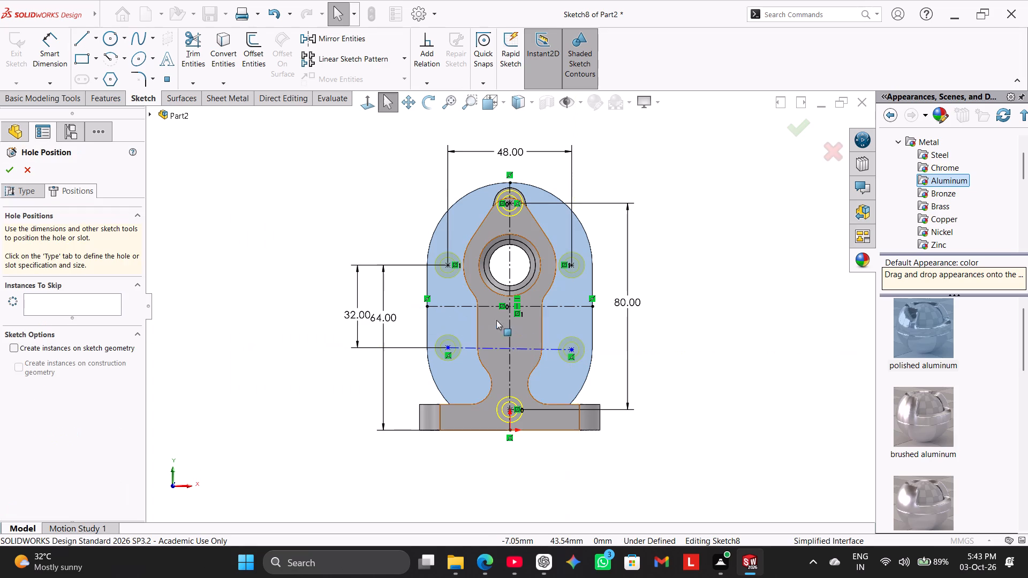
right_click(485, 346)
left_click(498, 316)
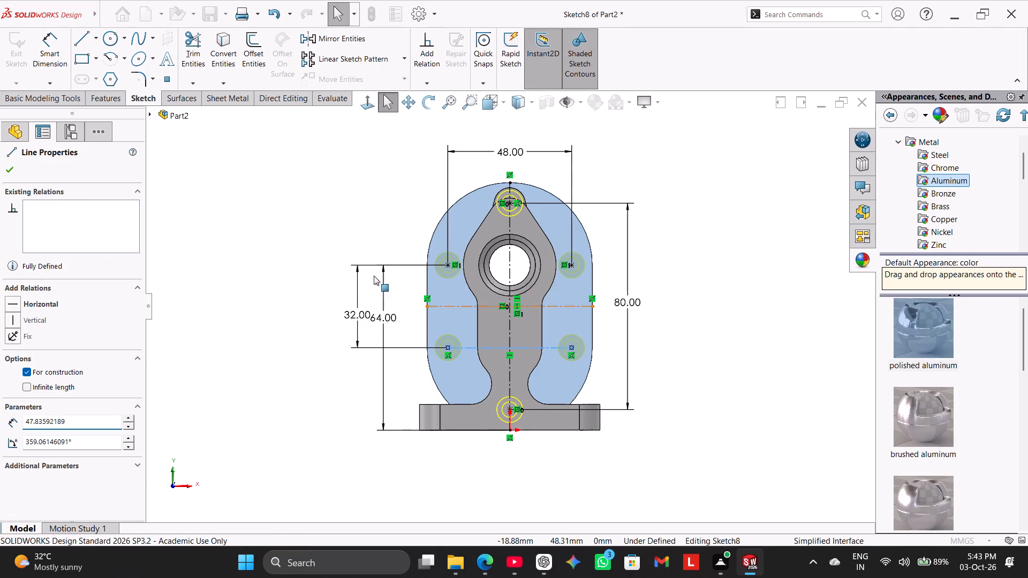
left_click(289, 224)
left_click(286, 221)
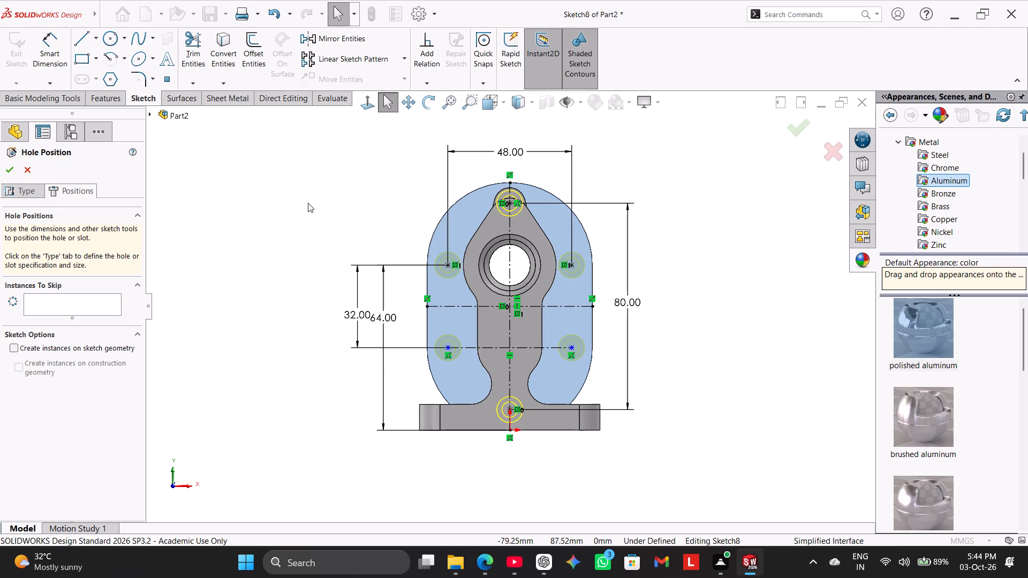
Add a Vertical relation between the upper-left and lower-left hole points.
left_click(297, 269)
right_click(251, 245)
left_click(231, 275)
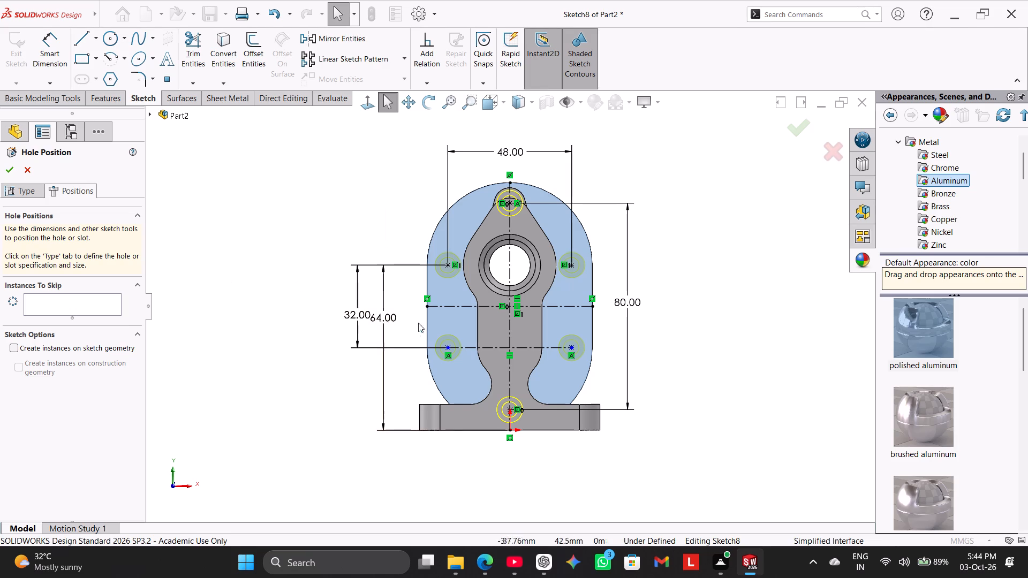
left_click(448, 266, "ctrl")
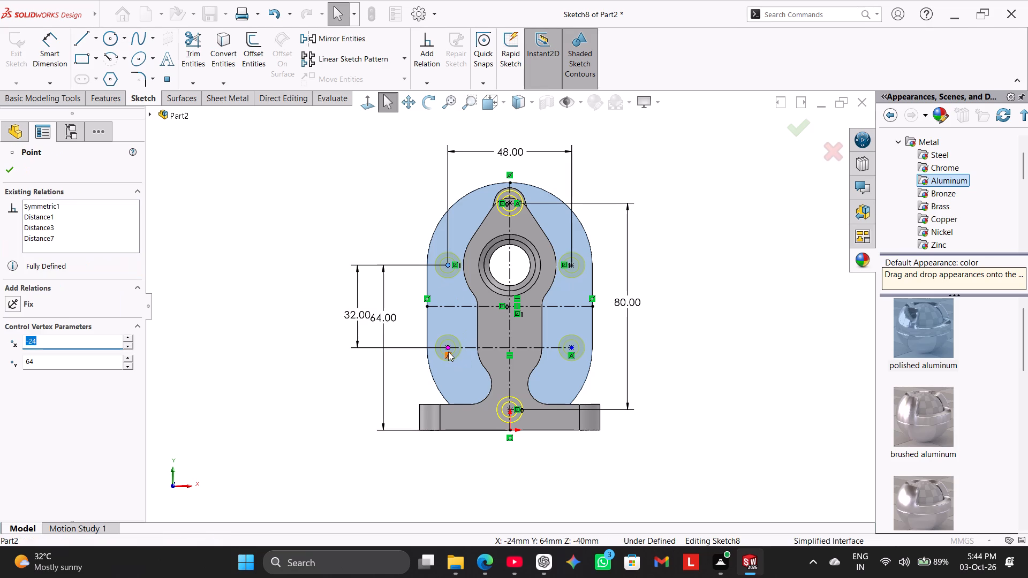
left_click(448, 350, "ctrl")
left_click(41, 377)
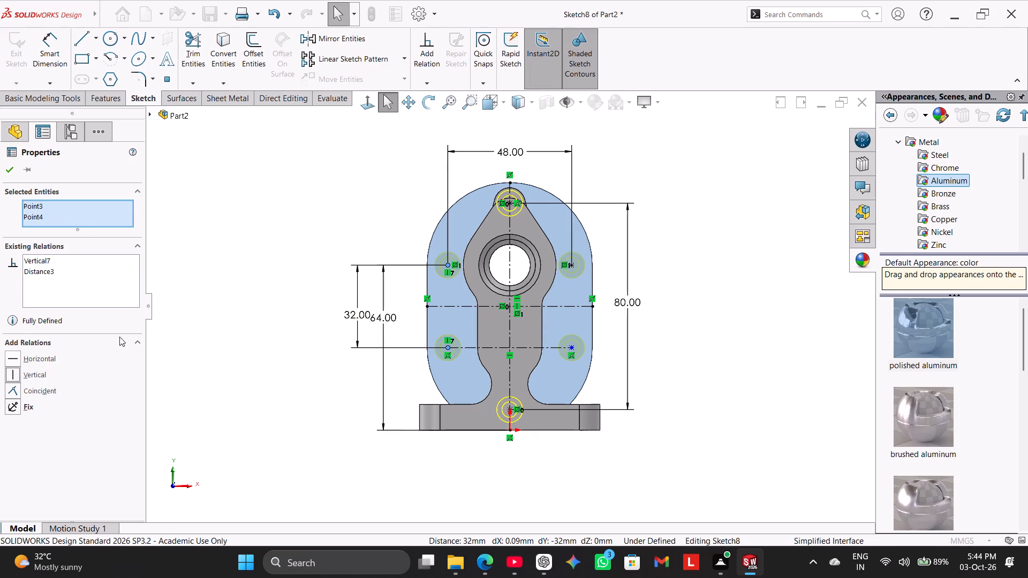
left_click(191, 260)
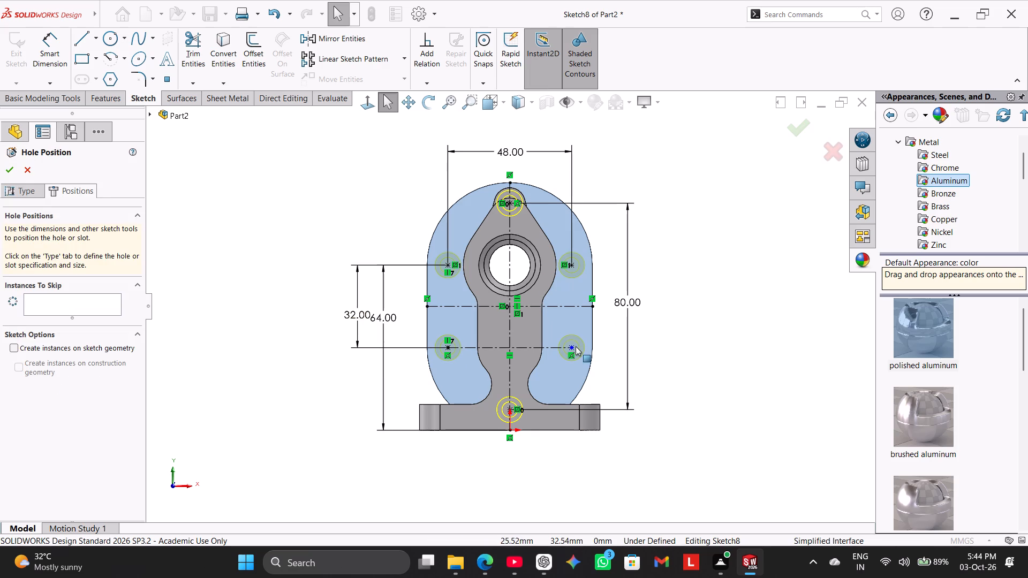
Add a Vertical relation between the upper-right and lower-right hole points and finish the counterbored hole feature.
left_click(572, 346, "ctrl")
left_click(572, 267, "ctrl")
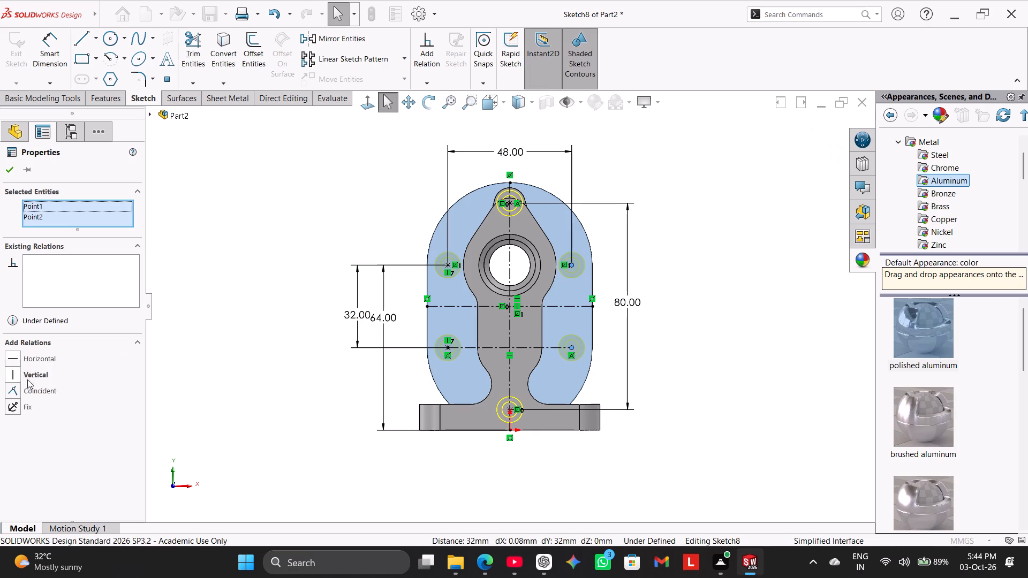
left_click(22, 374)
left_click(204, 256)
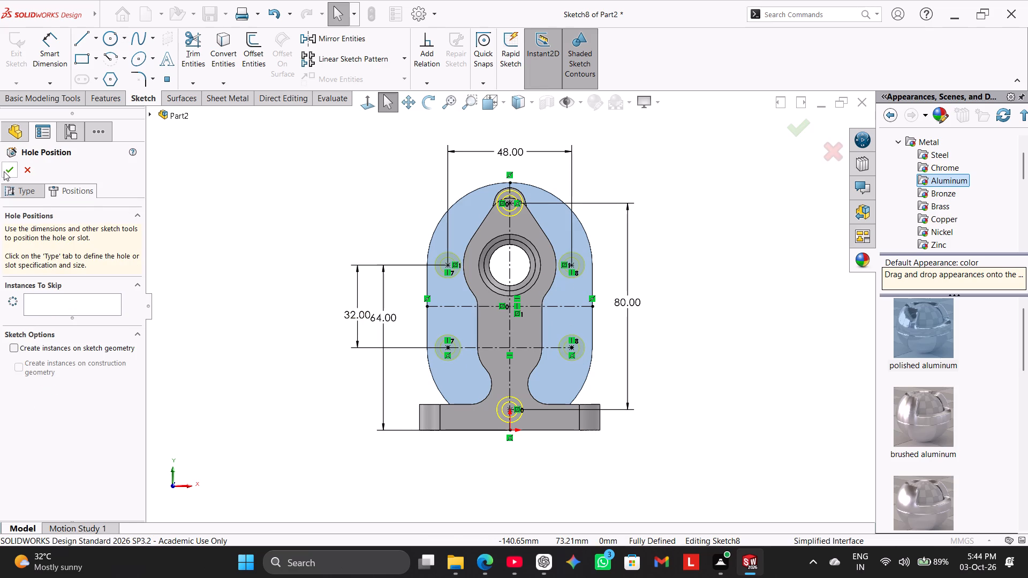
left_click(4, 171)
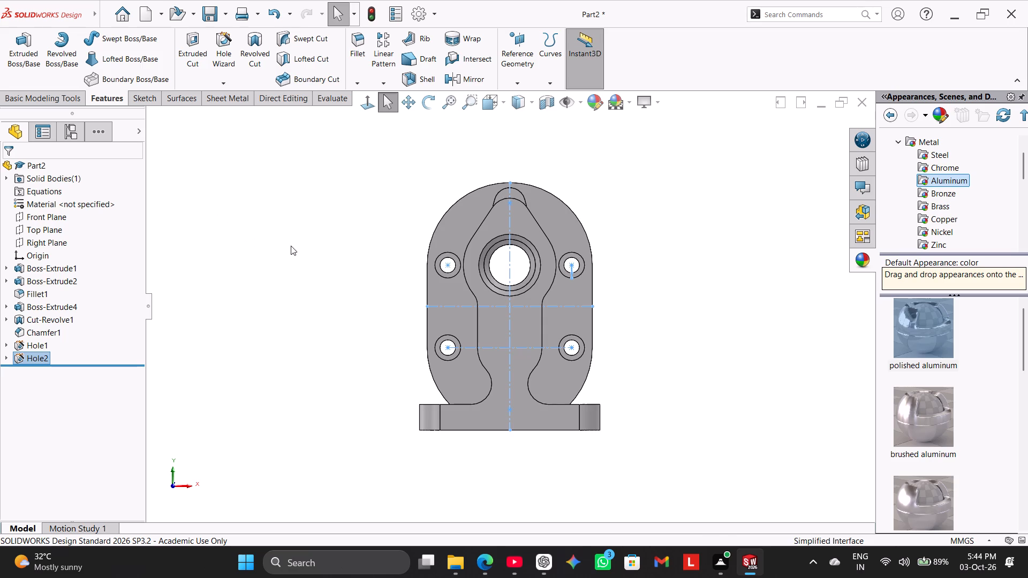
Examine the bracket's back plate and base holes from several angles.
middle_click_drag(291, 246, 225, 283)
left_click(225, 284)
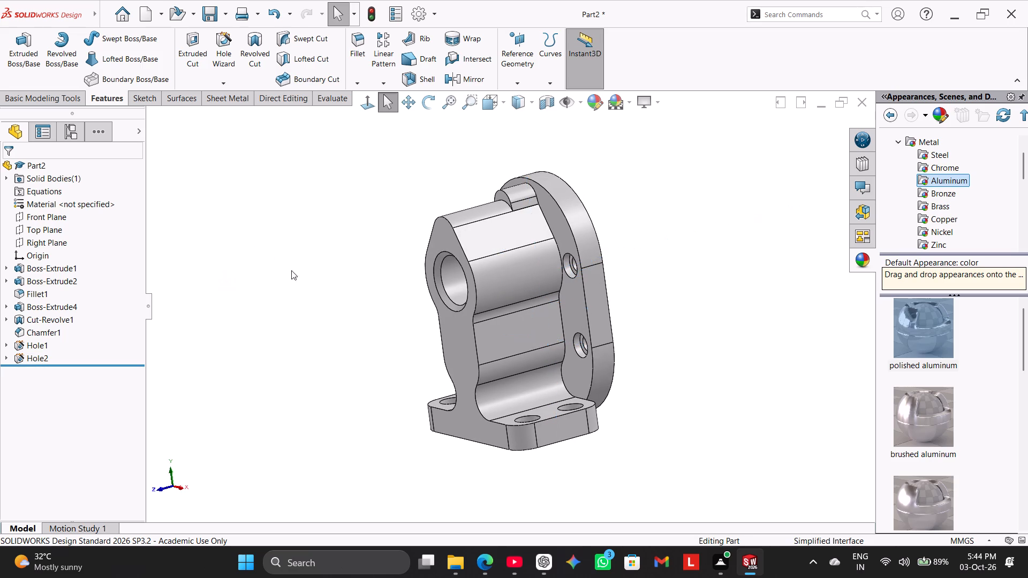
middle_click_drag(291, 270, 272, 416)
middle_click_drag(329, 392, 335, 386)
middle_click_drag(338, 384, 366, 349)
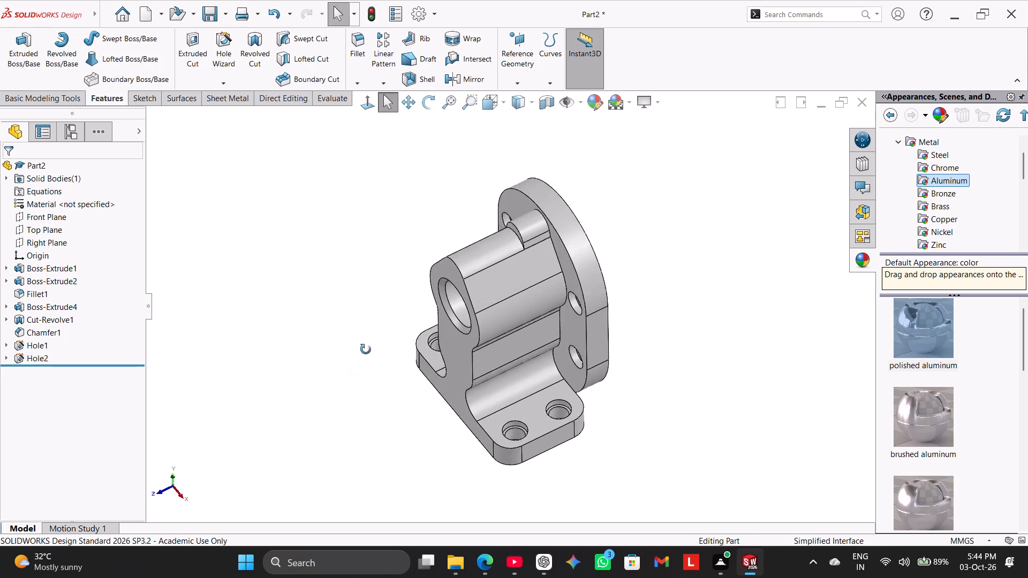
middle_click_drag(366, 349, 347, 289)
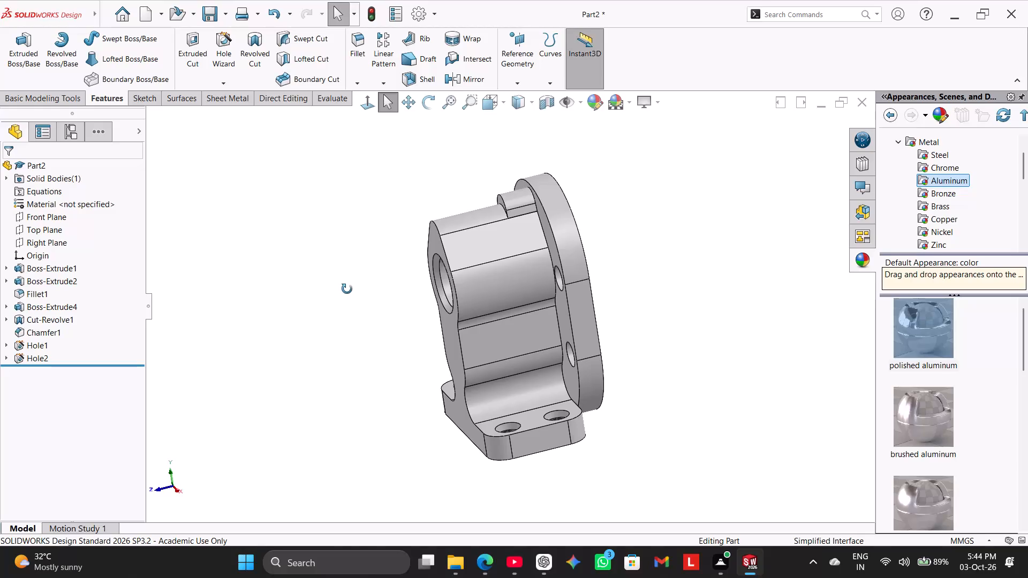
middle_click_drag(347, 289, 347, 288)
middle_click(347, 288)
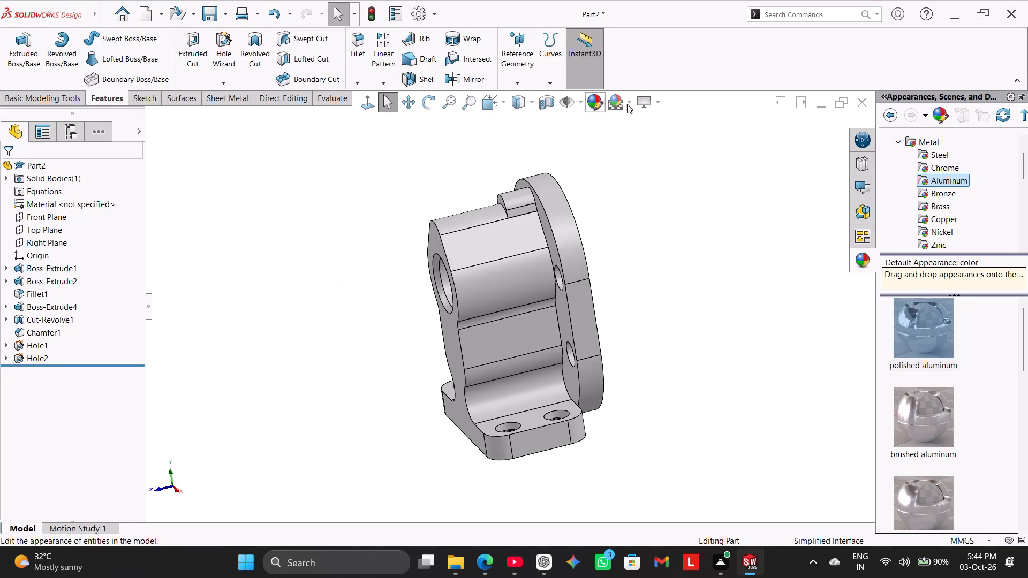
Section the bracket along the Right Plane to inspect the main bore and the counterbored holes on the centre plane.
left_click(548, 103)
middle_click_drag(368, 233, 357, 215)
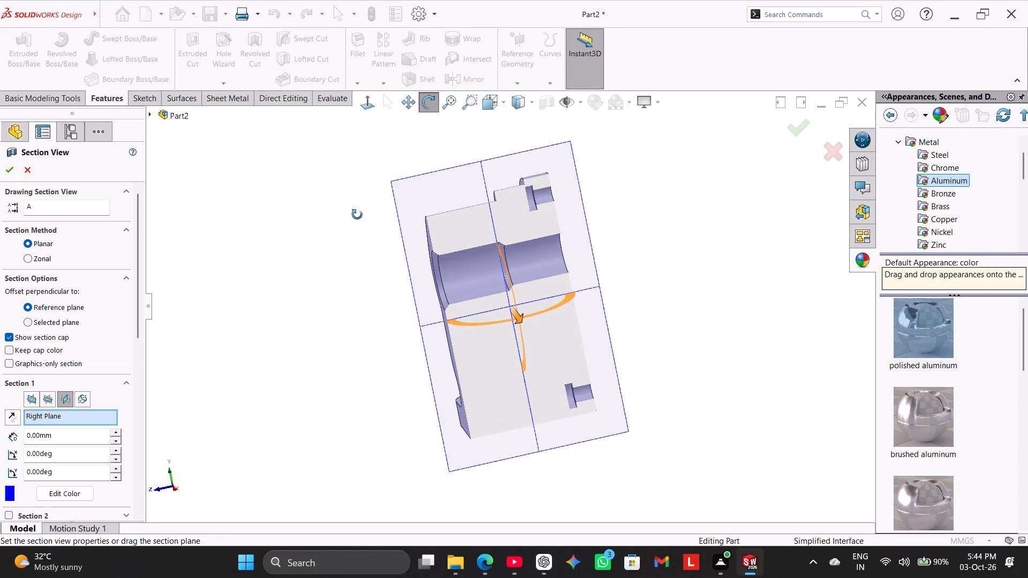
middle_click_drag(357, 215, 354, 202)
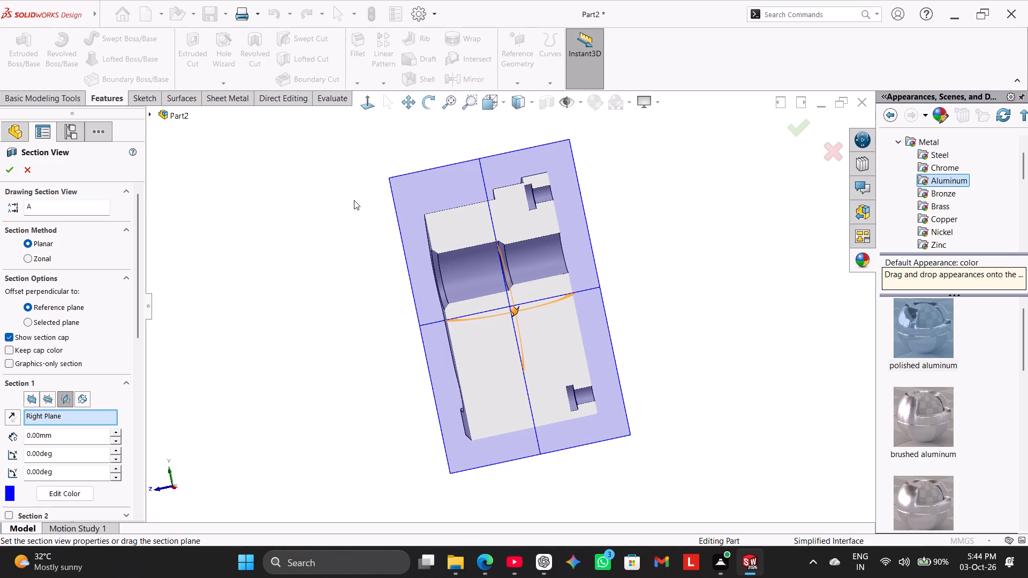
scroll(354, 200, "down", 1)
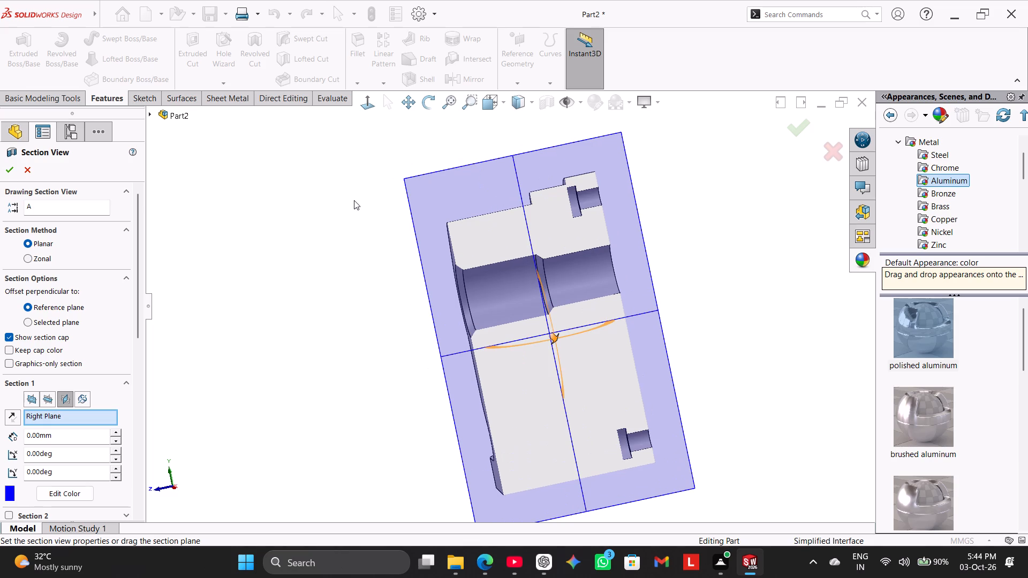
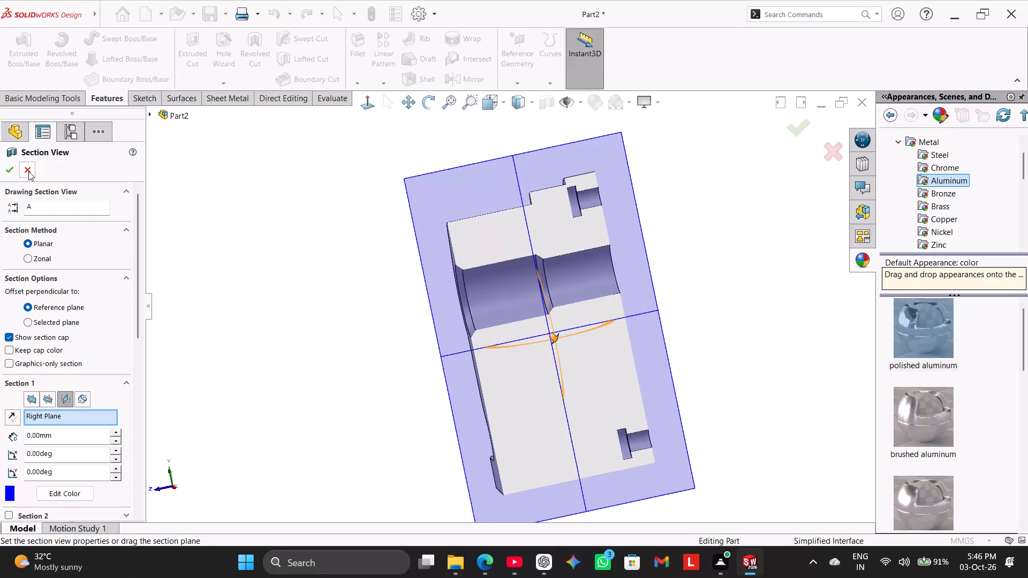
Close the section view without keeping it.
left_click(28, 171)
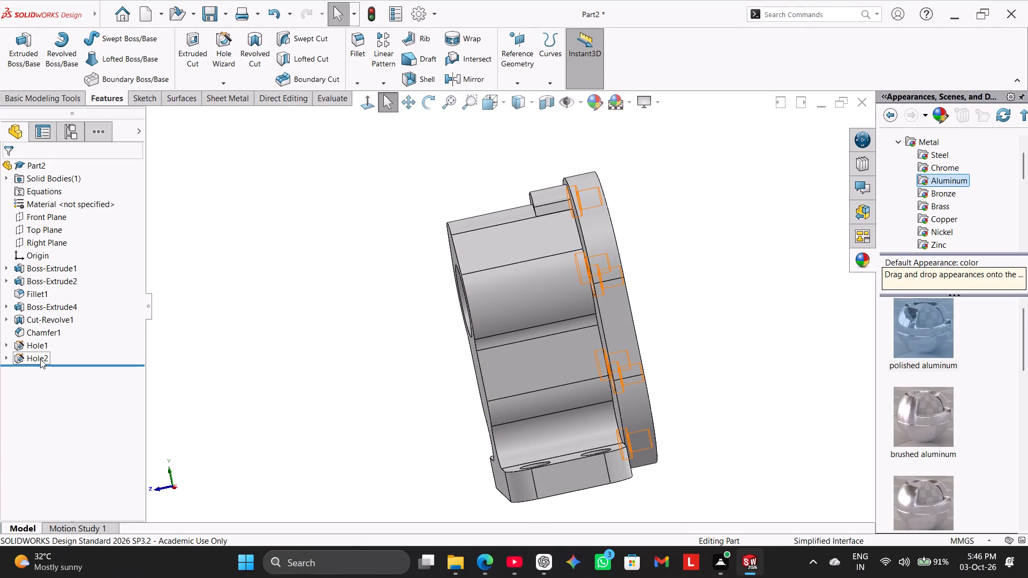
Reopen the back plate's counterbored hole feature, check its hole previews around the bracket and bring up its hole positions.
right_click(40, 359)
left_click(55, 314)
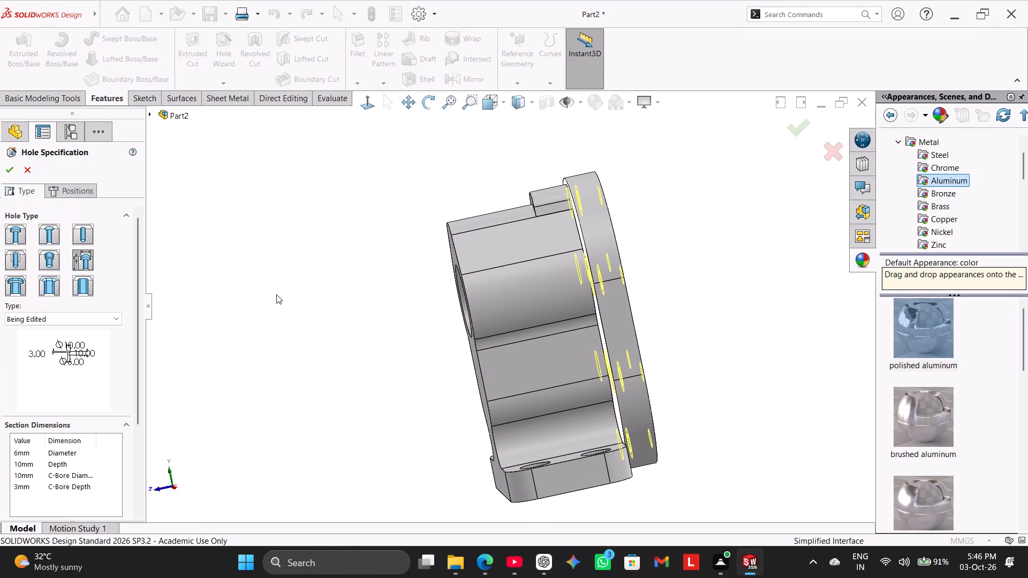
middle_click_drag(314, 291, 439, 233)
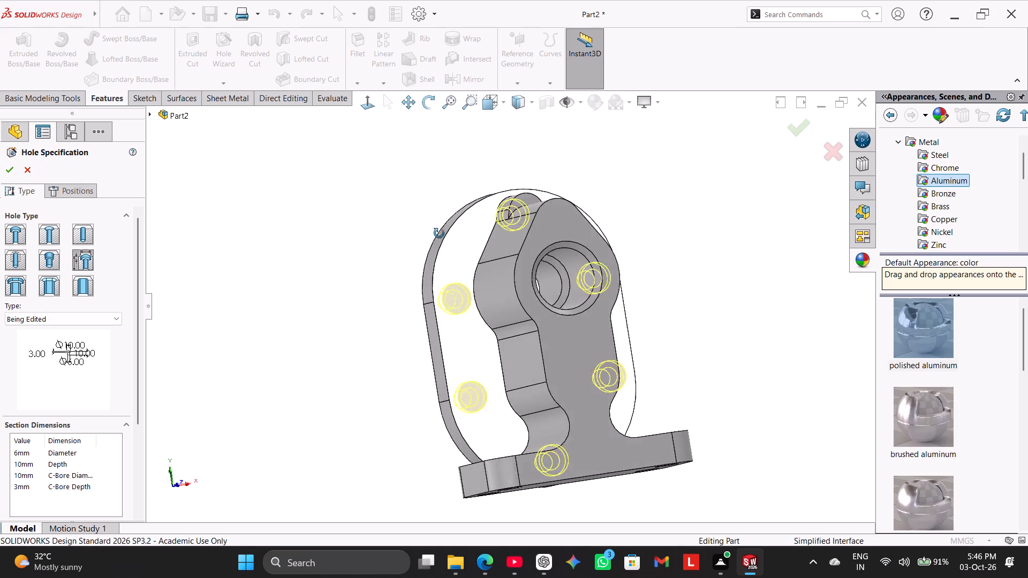
middle_click_drag(439, 233, 426, 265)
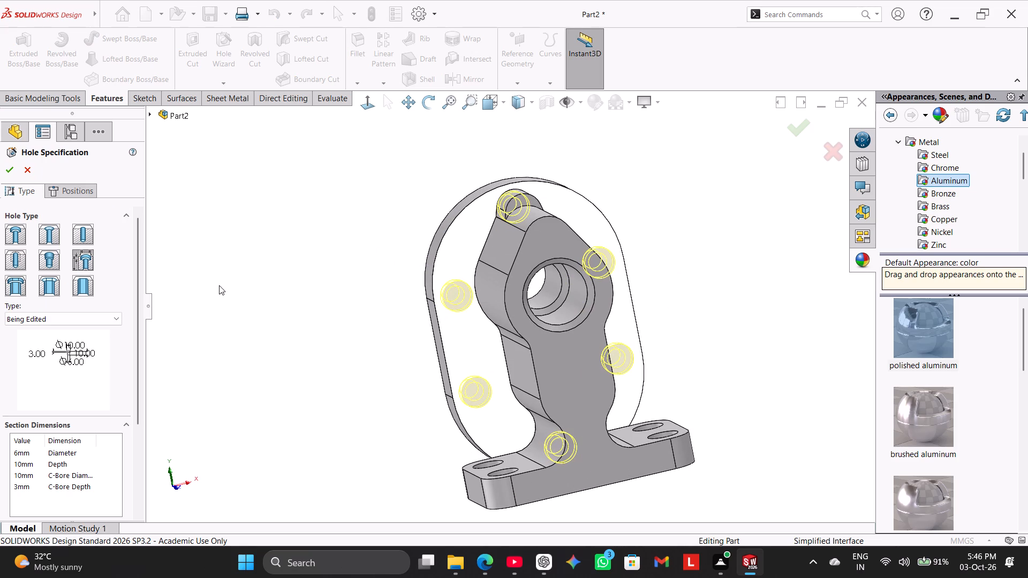
scroll(254, 277, "down", 2)
scroll(540, 263, "up", 2)
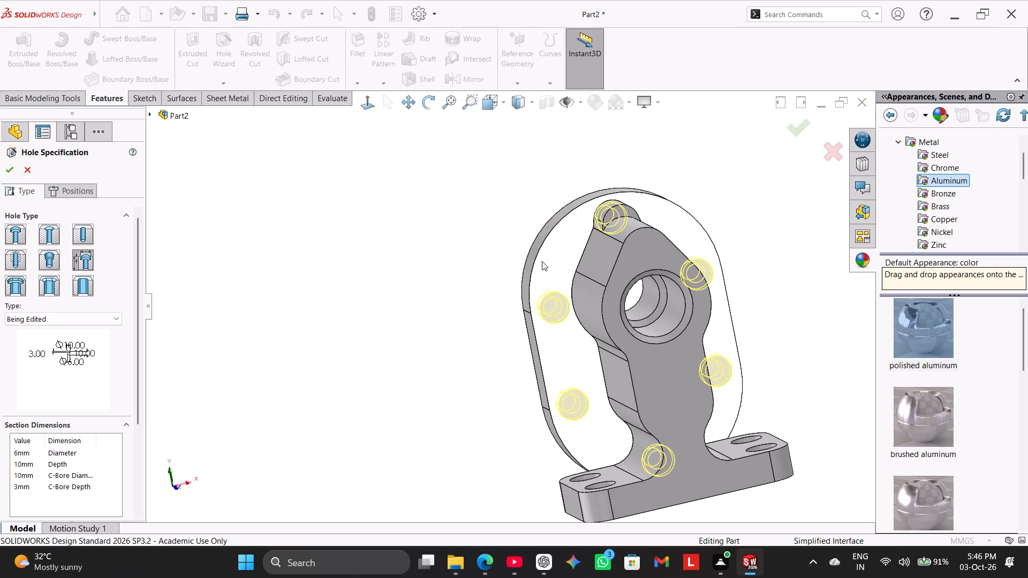
middle_click_drag(528, 219, 595, 244)
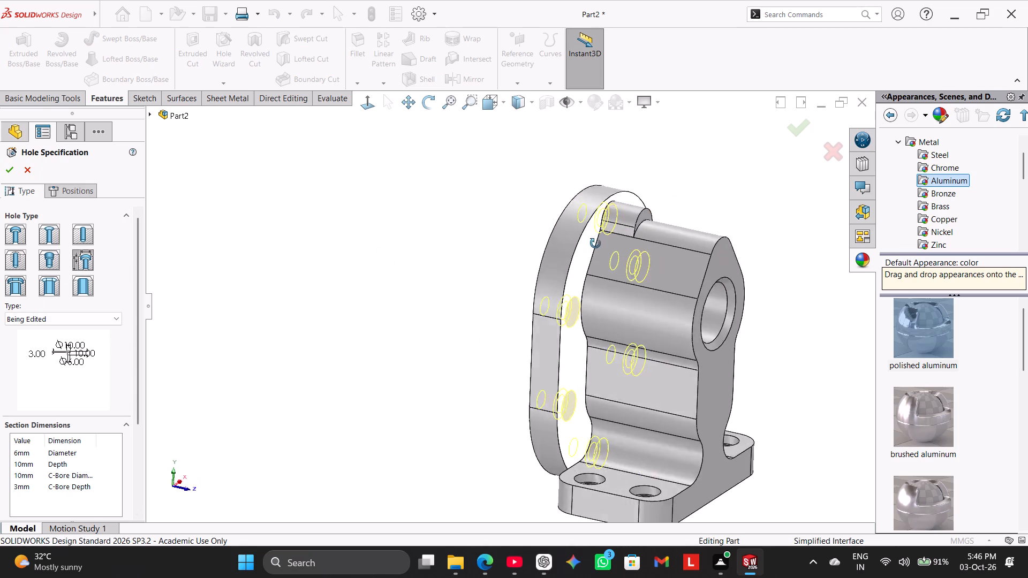
middle_click_drag(595, 244, 649, 294)
scroll(516, 248, "down", 1)
middle_click_drag(418, 314, 302, 256)
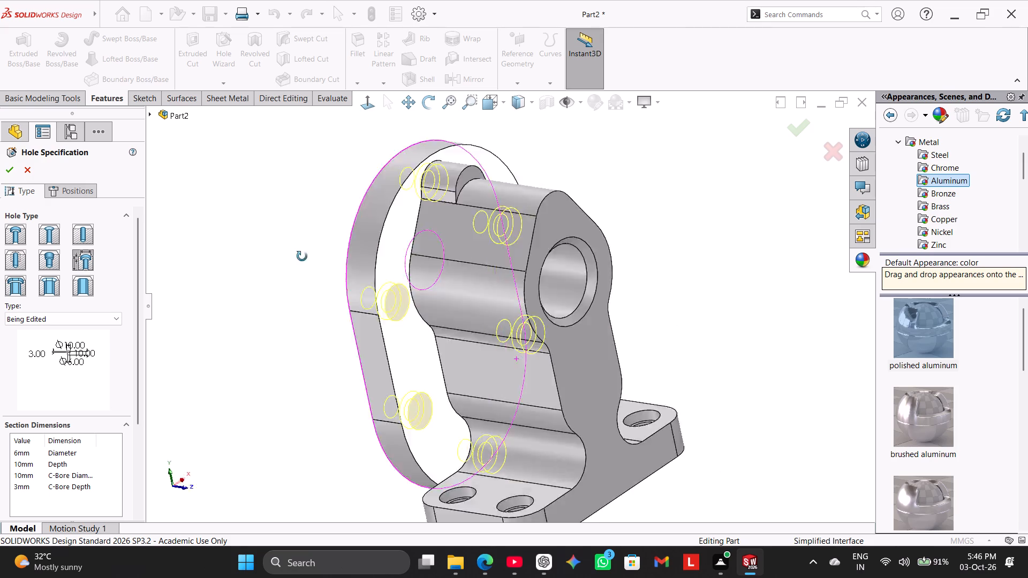
middle_click_drag(302, 256, 245, 238)
scroll(335, 187, "down", 3)
scroll(288, 143, "down", 1)
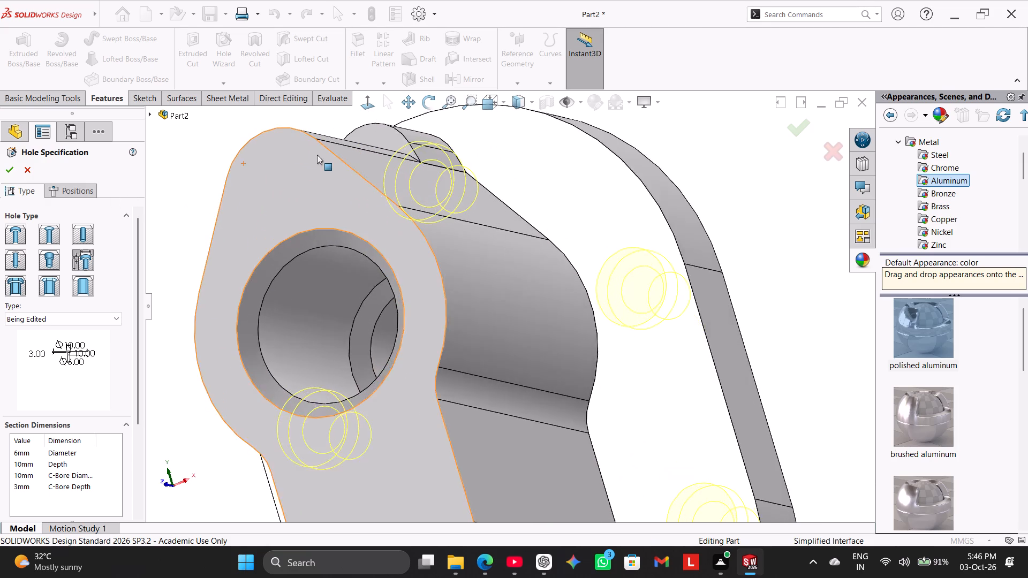
scroll(317, 155, "down", 1)
scroll(408, 173, "up", 1)
scroll(330, 135, "up", 2)
middle_click_drag(368, 148, 408, 156)
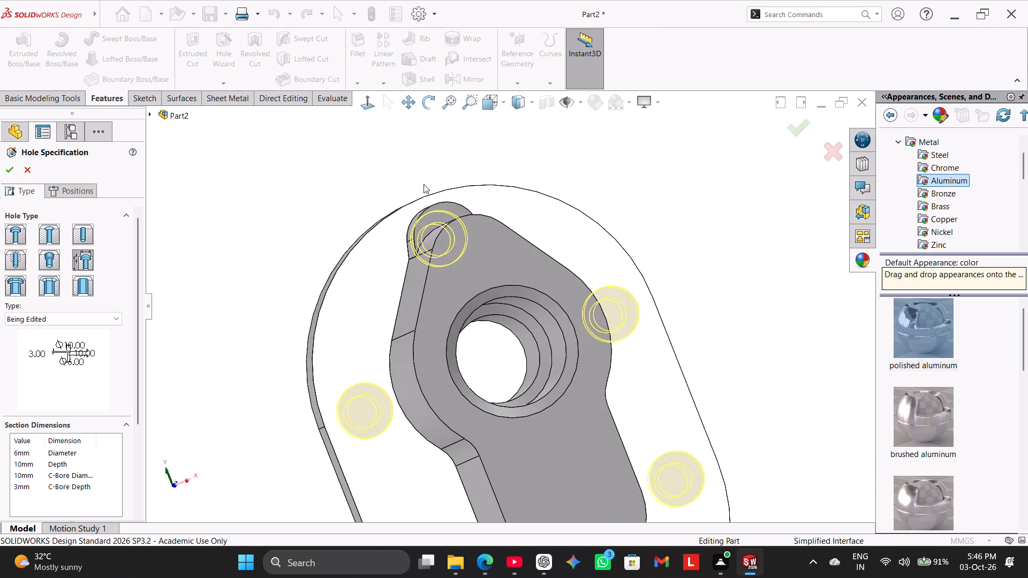
scroll(439, 229, "down", 2)
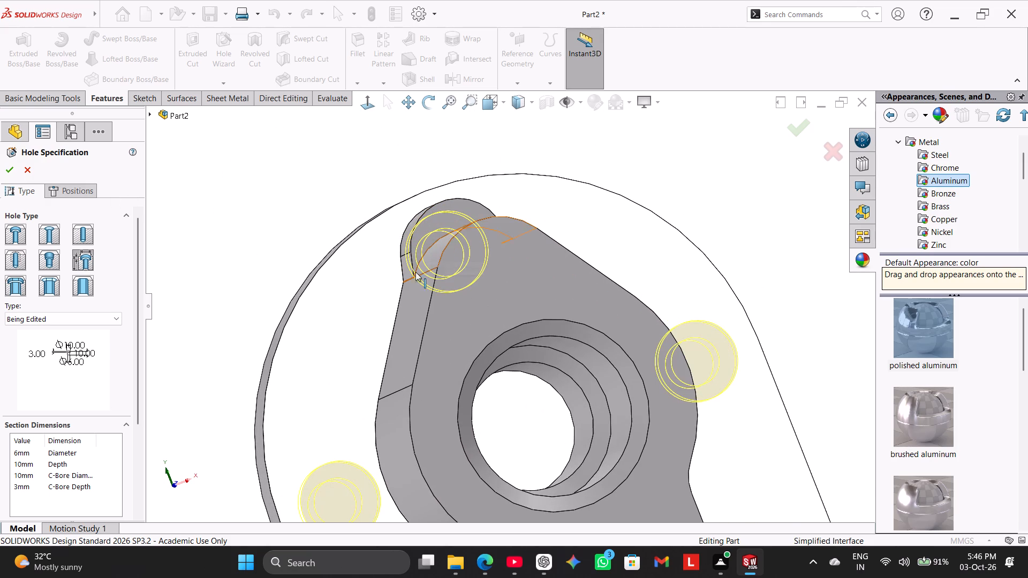
left_click(82, 189)
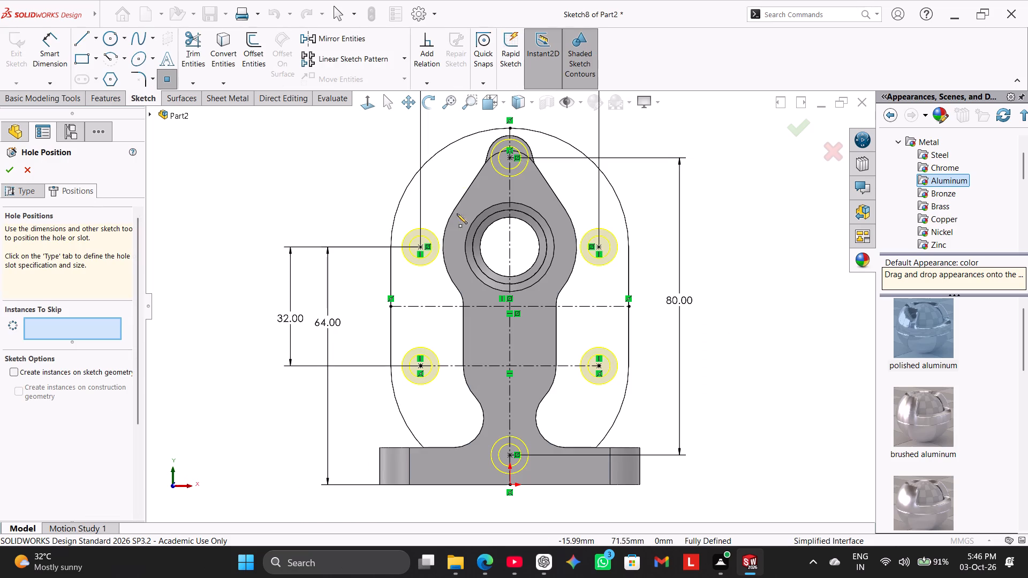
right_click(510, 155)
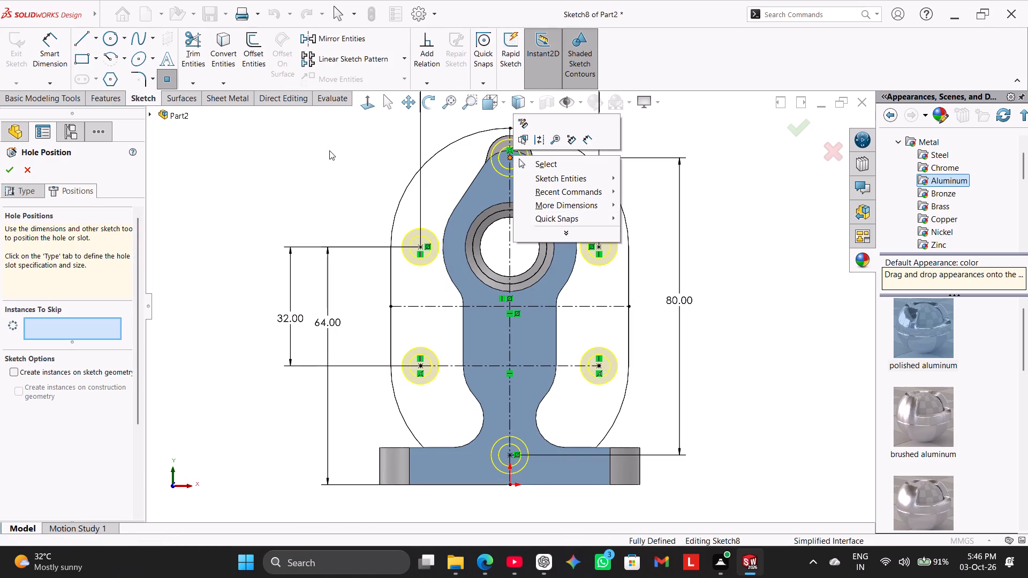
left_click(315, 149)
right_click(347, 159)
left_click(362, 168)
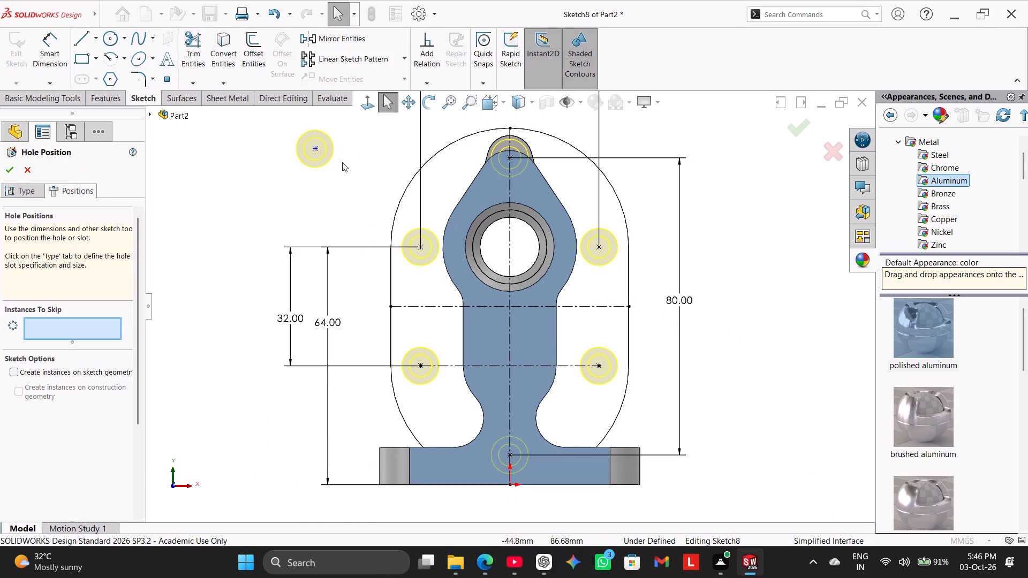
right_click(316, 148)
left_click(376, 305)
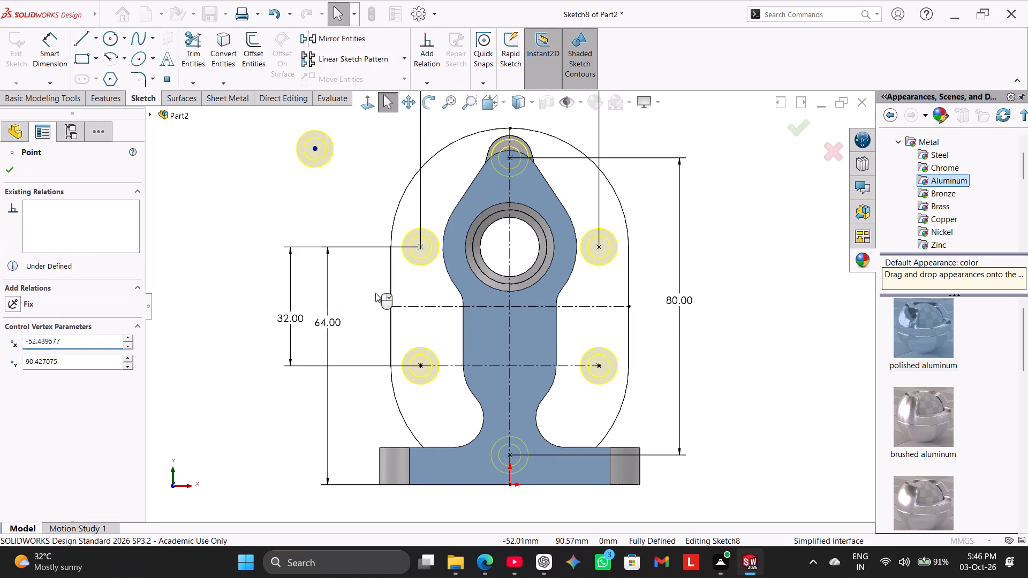
Delete the top and bottom hole points on the vertical centreline and finish the counterbored hole feature.
right_click(510, 157)
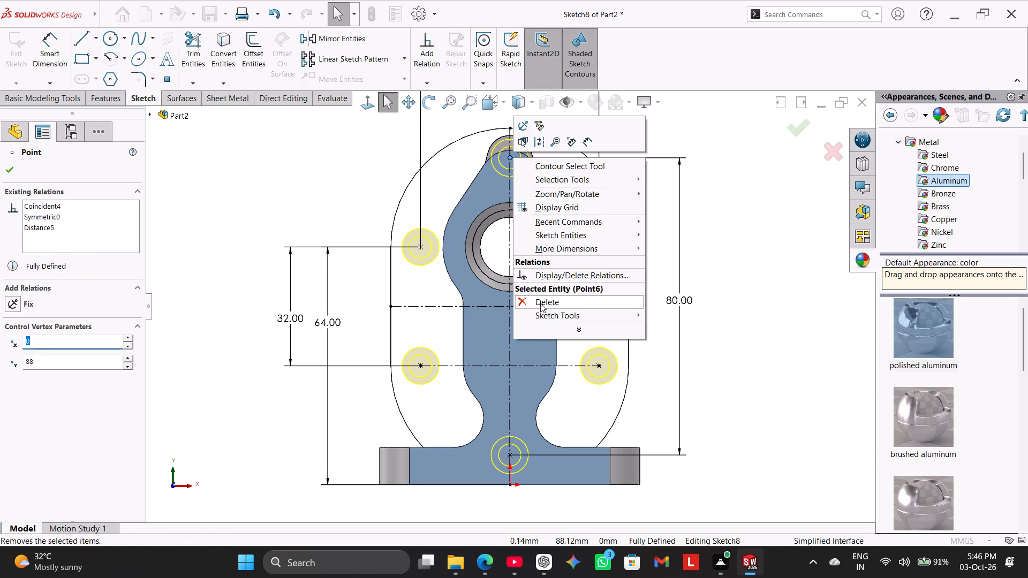
left_click(540, 303)
right_click(511, 456)
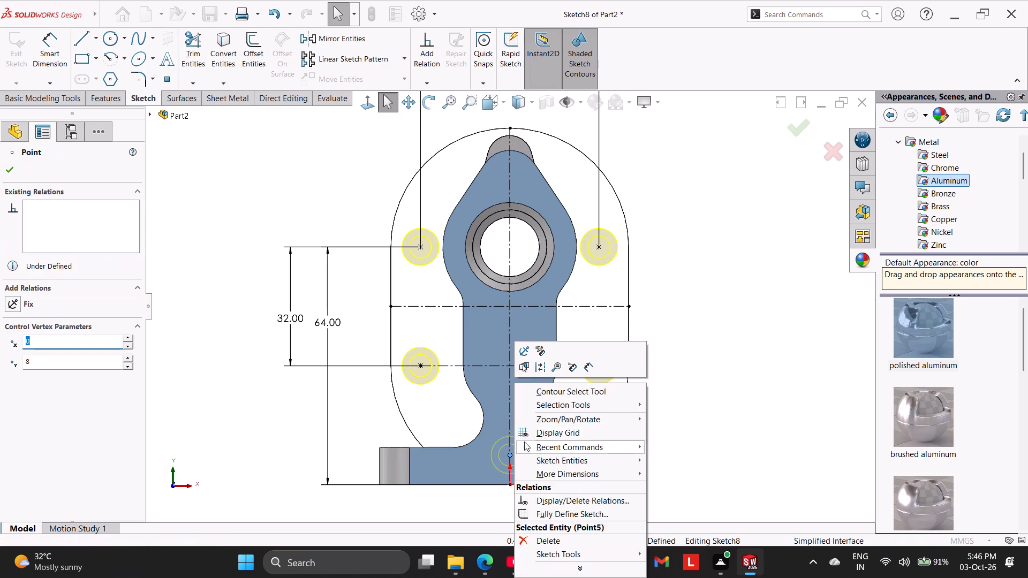
left_click(564, 539)
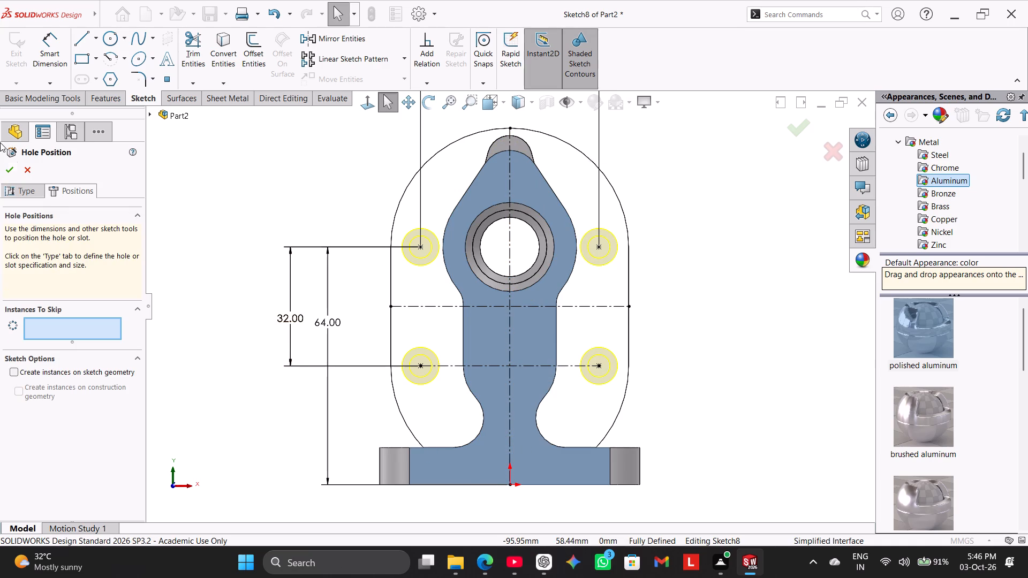
left_click(5, 167)
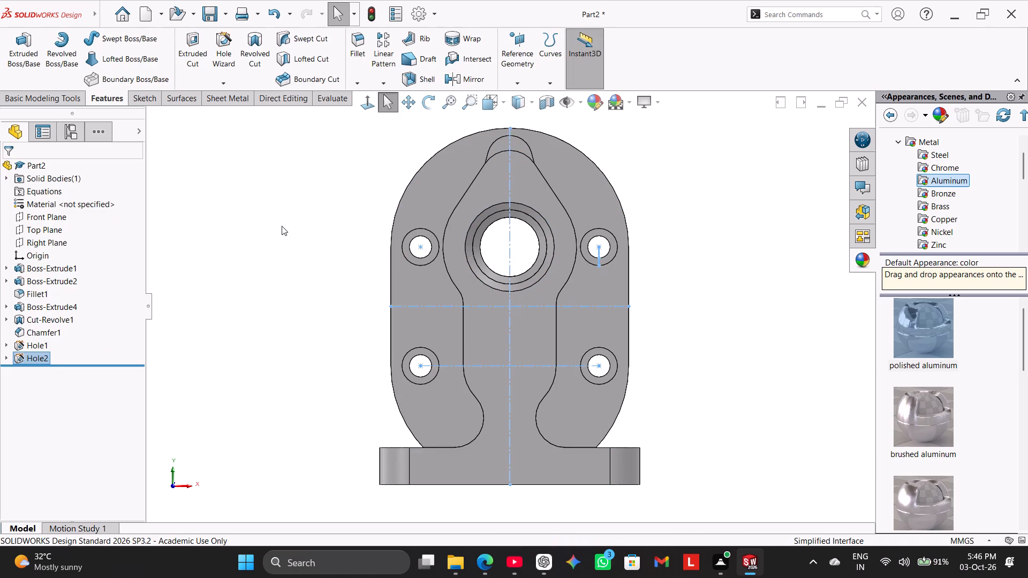
Start a Hole Wizard feature as an ISO straight-tap Tapped hole of size M6.
right_click(282, 226)
double_click(247, 234)
middle_click_drag(247, 234, 269, 234)
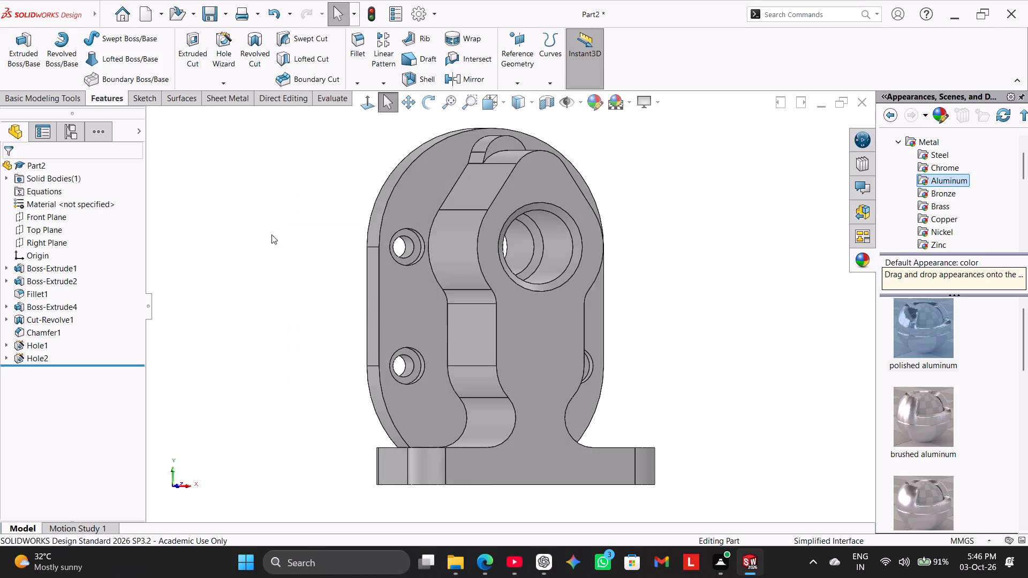
right_click_drag(259, 246, 383, 184)
left_click(270, 241)
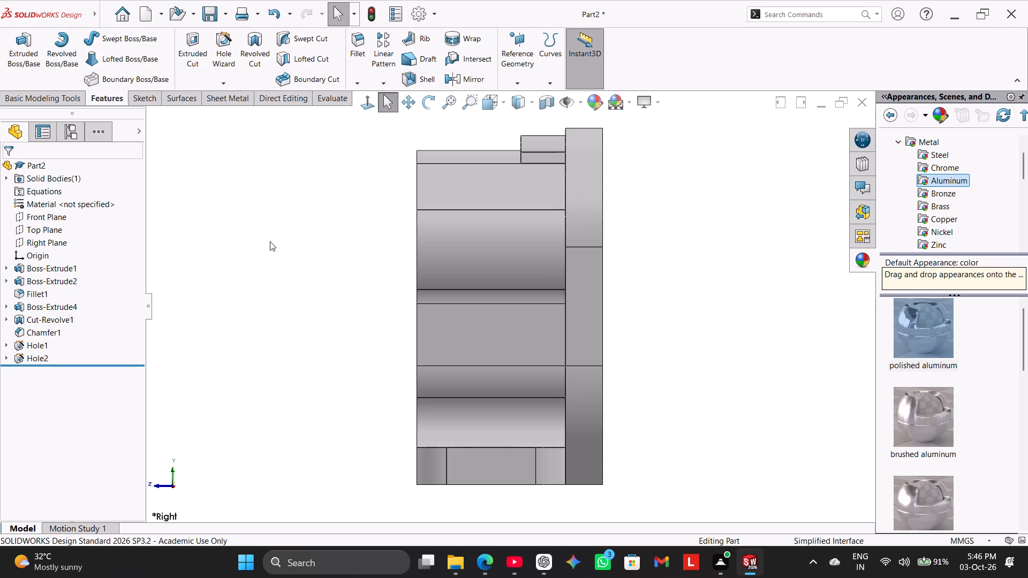
middle_click_drag(319, 242, 404, 271)
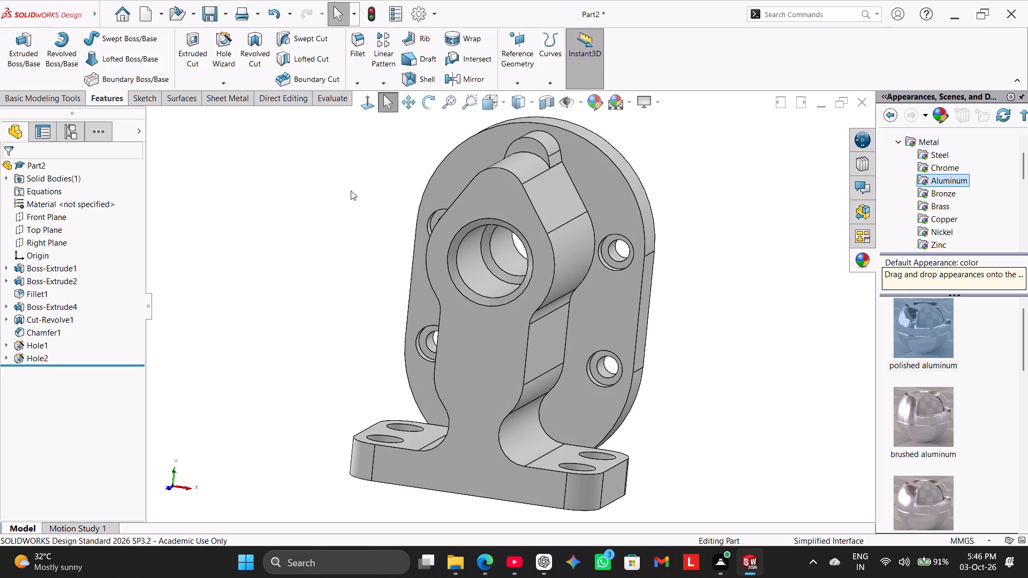
left_click(230, 69)
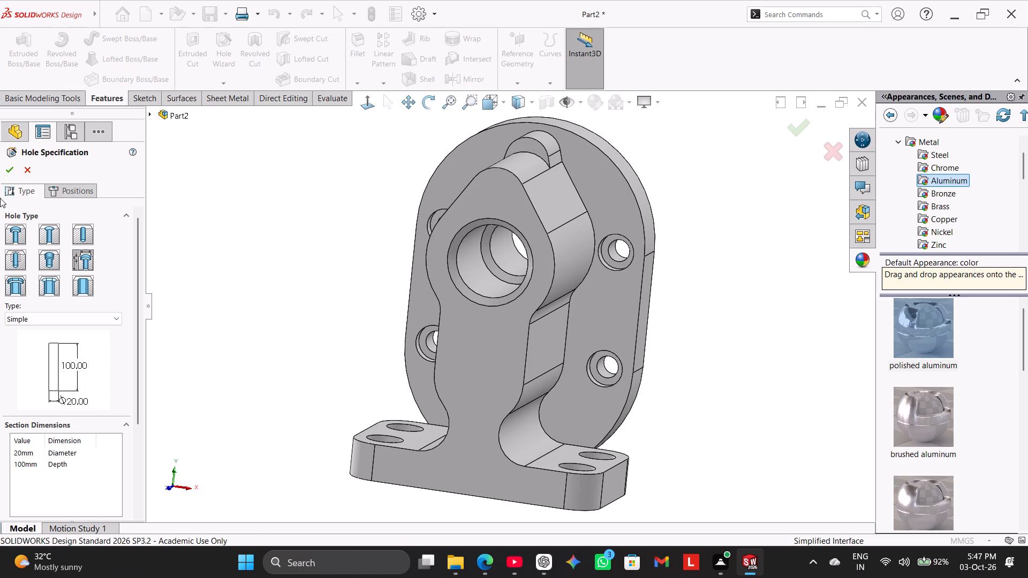
left_click(20, 260)
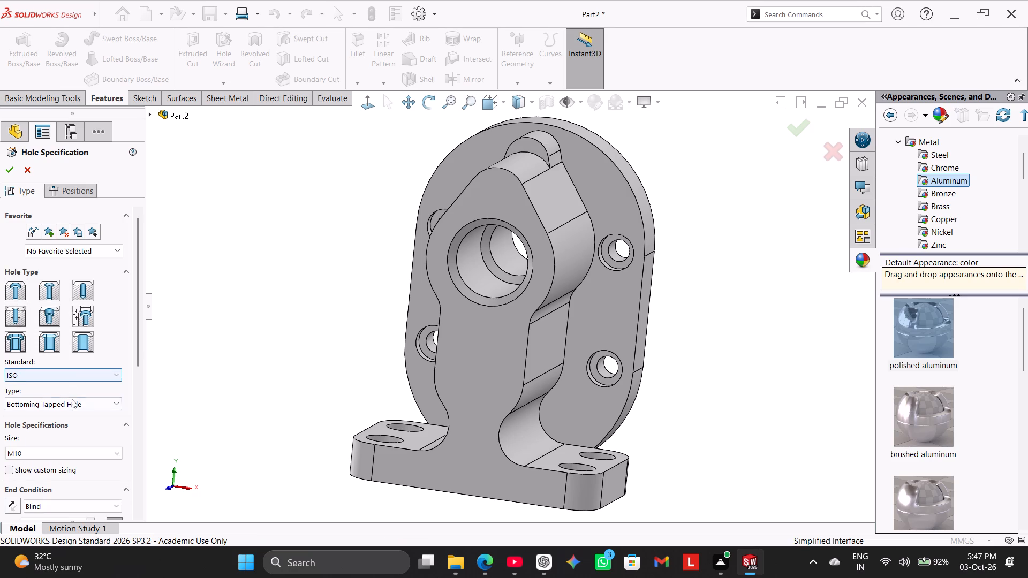
left_click(74, 401)
left_click(84, 436)
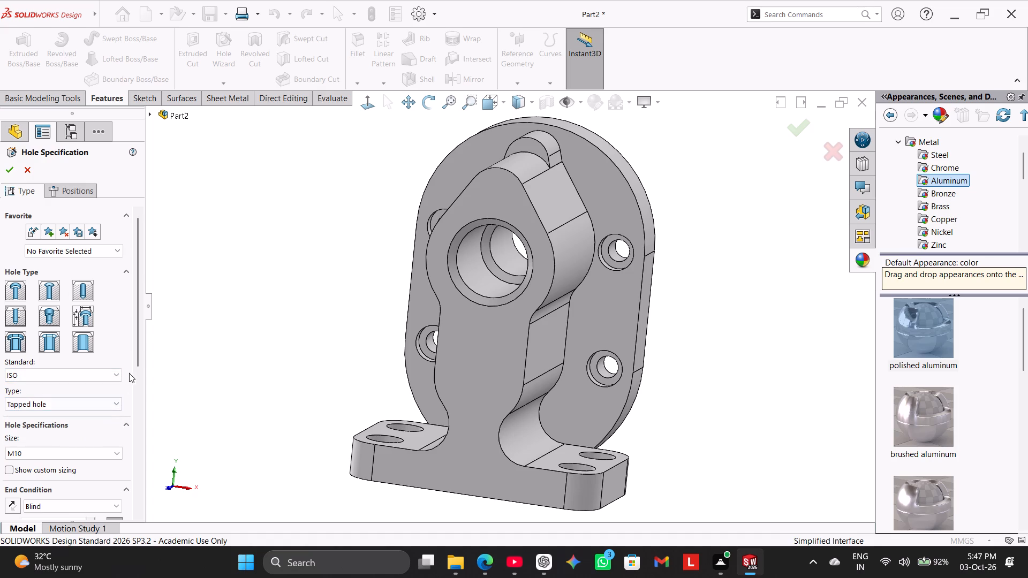
left_click_drag(137, 354, 140, 419)
left_click(90, 324)
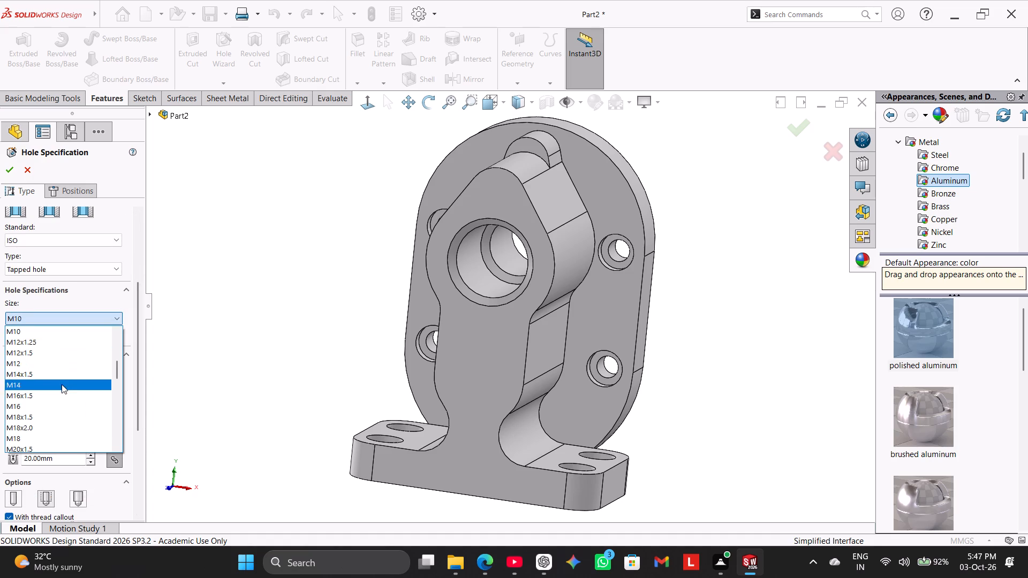
scroll(58, 370, "up", 1)
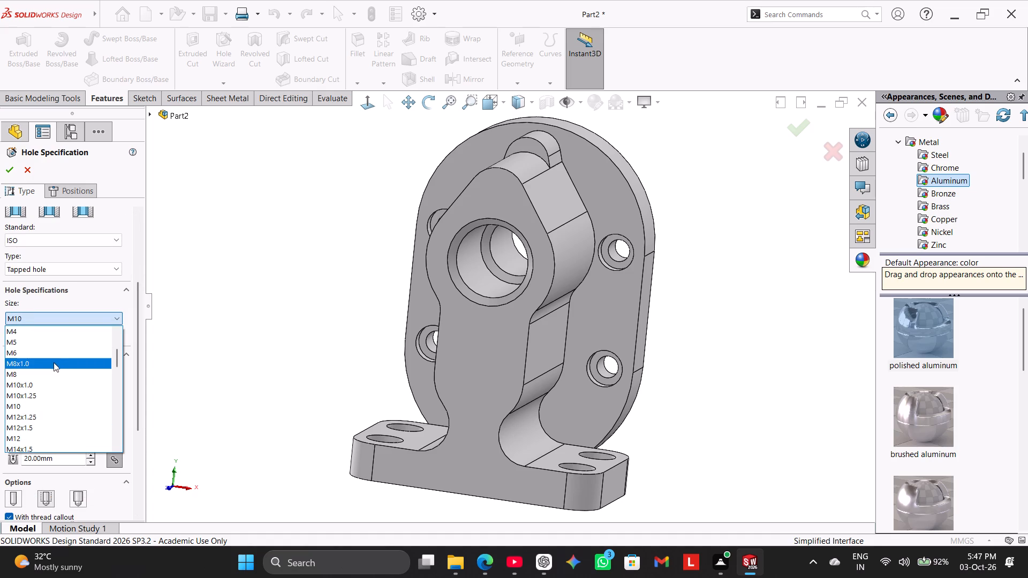
left_click(54, 357)
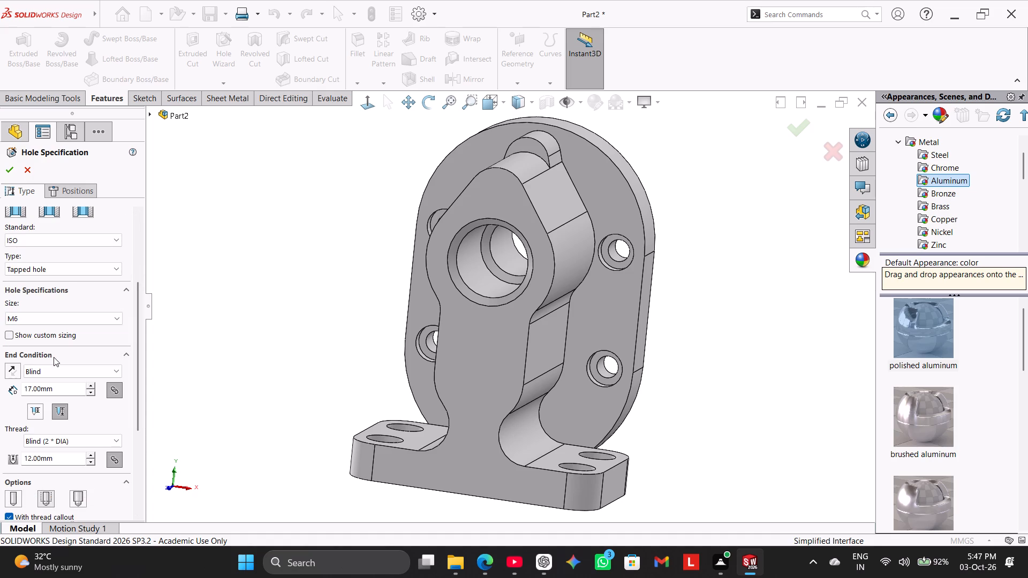
Set the tapped hole's blind depth to 25 mm and thread depth to 18 mm, and enable thread class 2B.
double_click(69, 393)
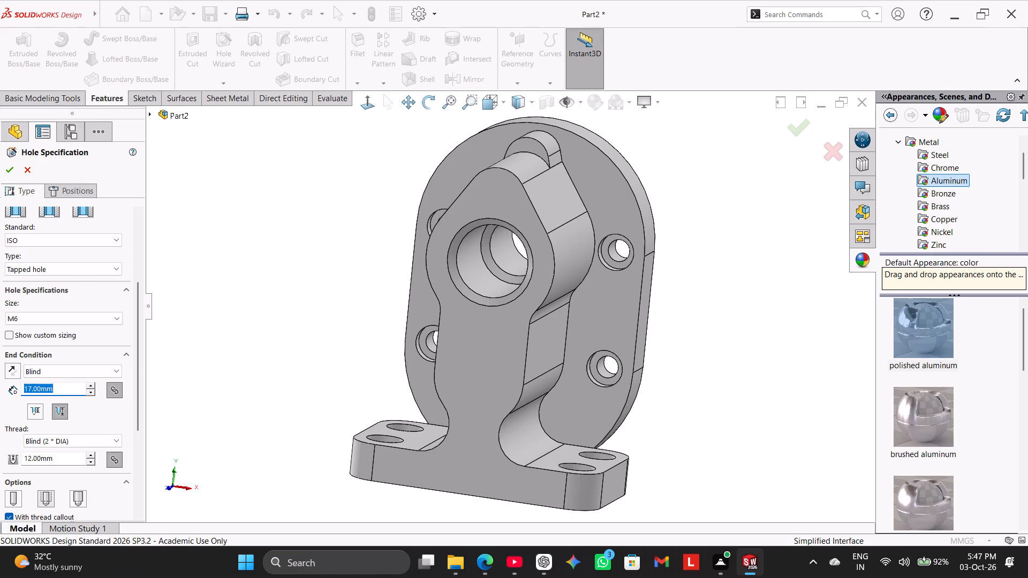
type("25")
key("Return")
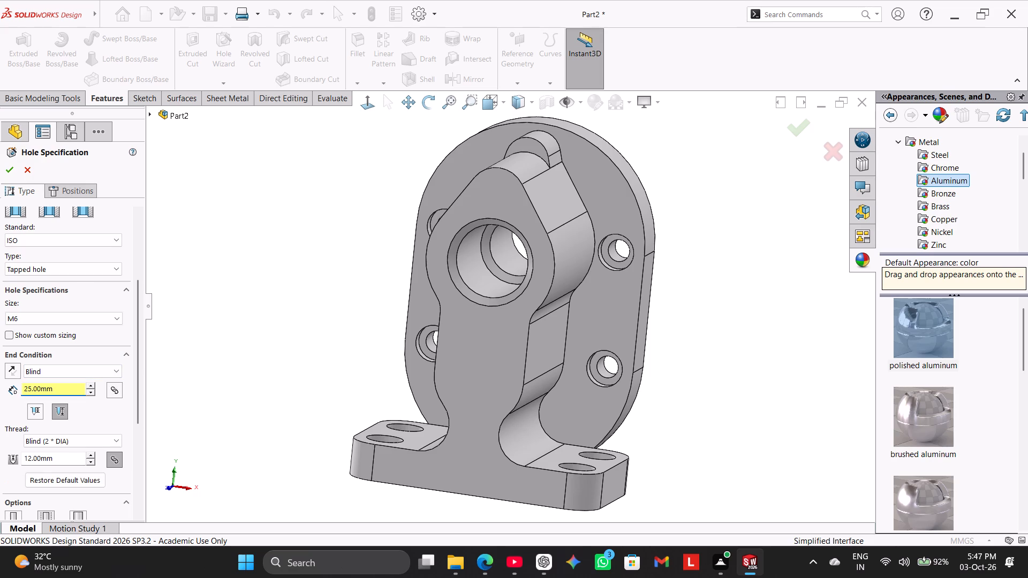
double_click(67, 456)
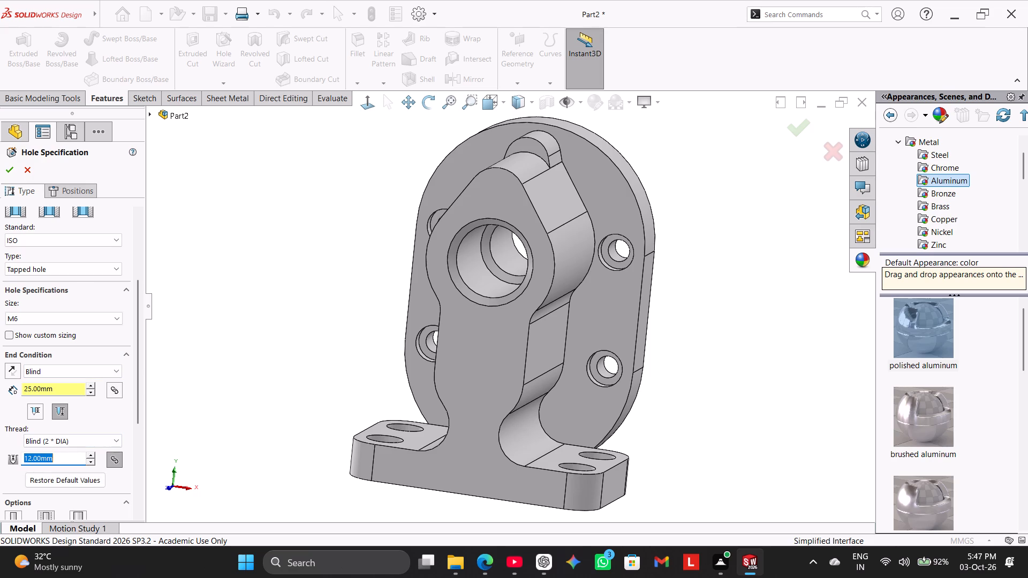
type("18")
key("Return")
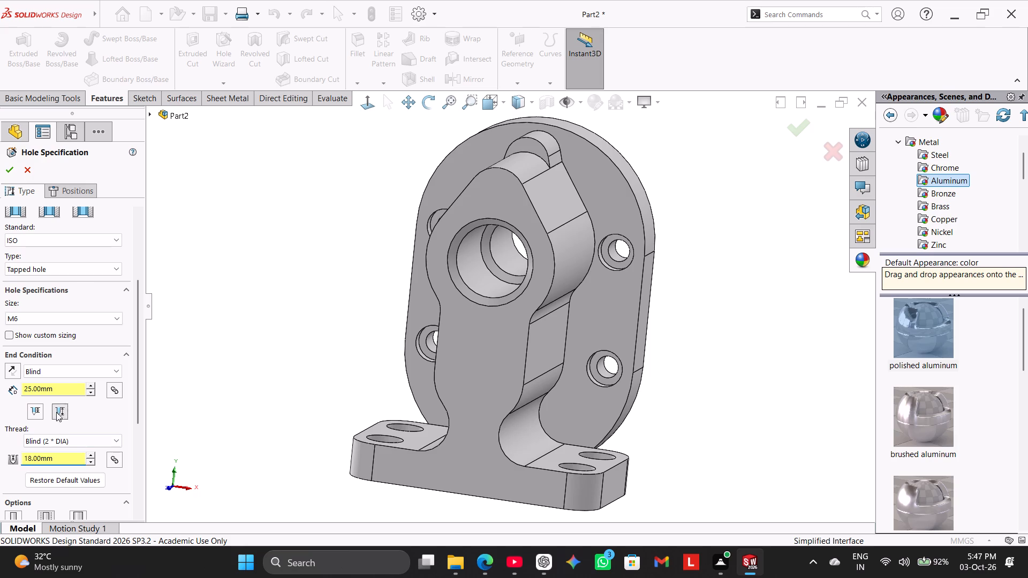
left_click_drag(139, 364, 146, 385)
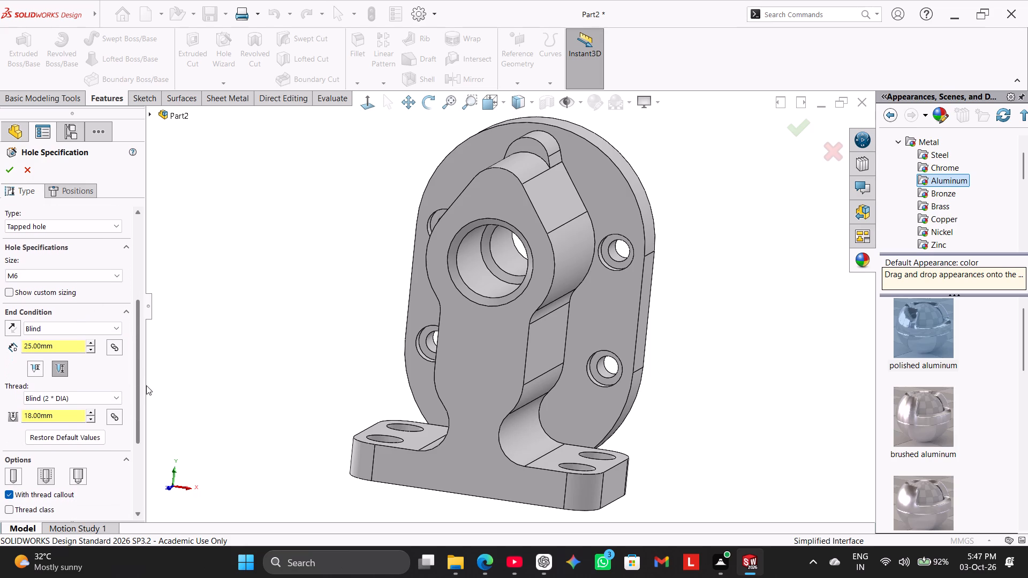
left_click_drag(146, 385, 144, 424)
left_click(50, 424)
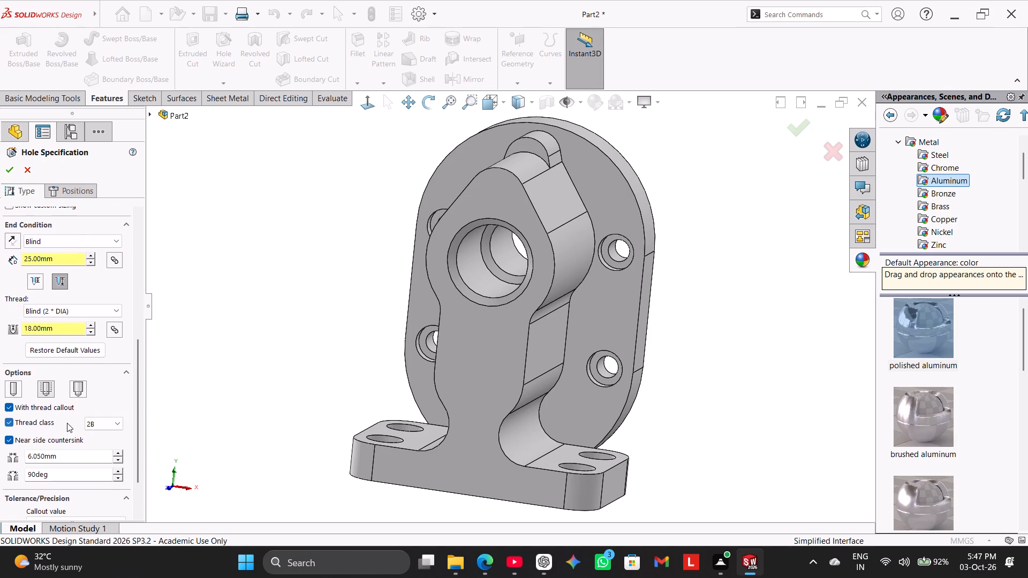
left_click_drag(138, 401, 132, 462)
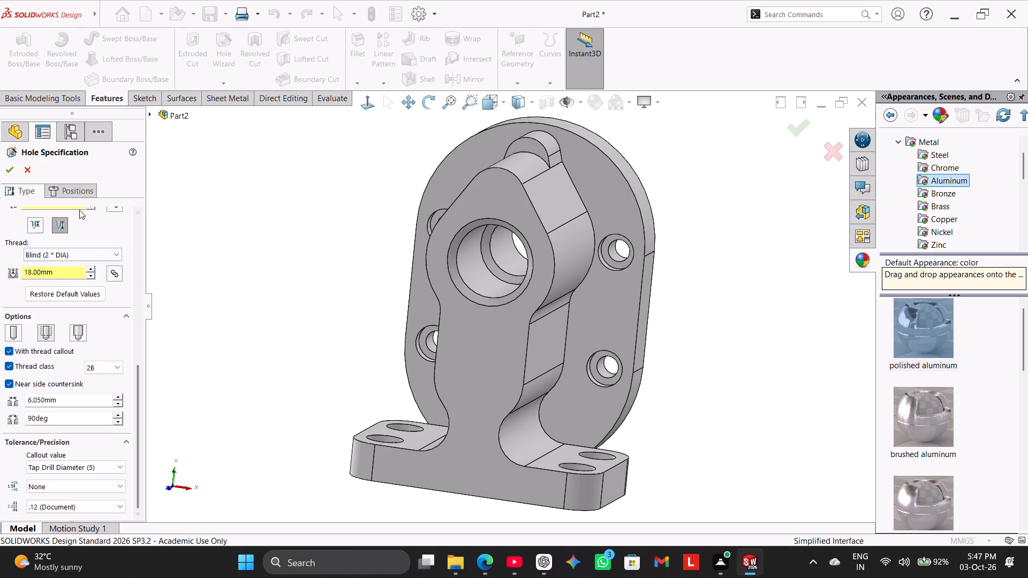
Place two tapped-hole points on the bracket's front face, at the upper arc's centre and below the bore about 46 mm above the origin.
left_click(81, 194)
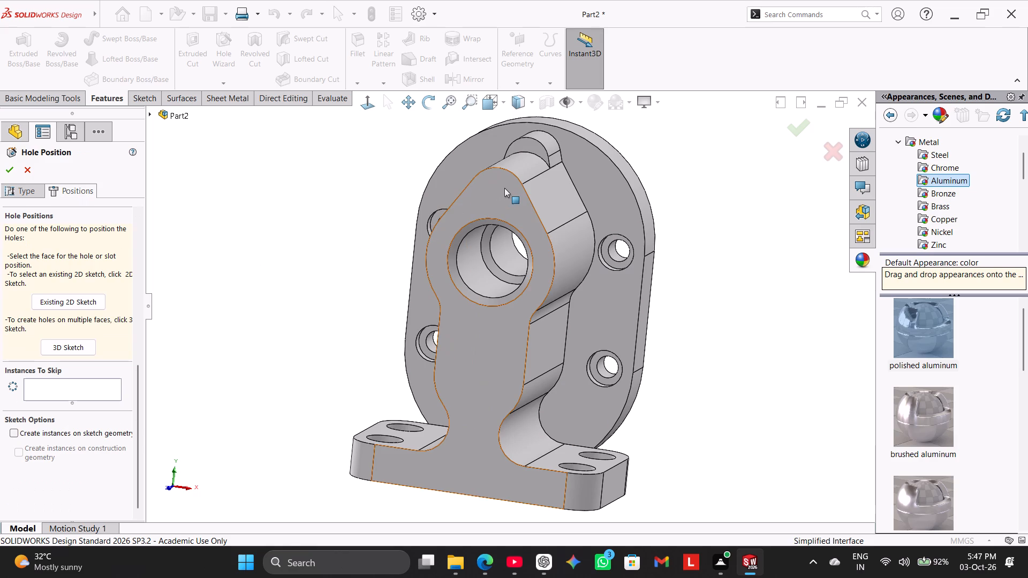
left_click(504, 188)
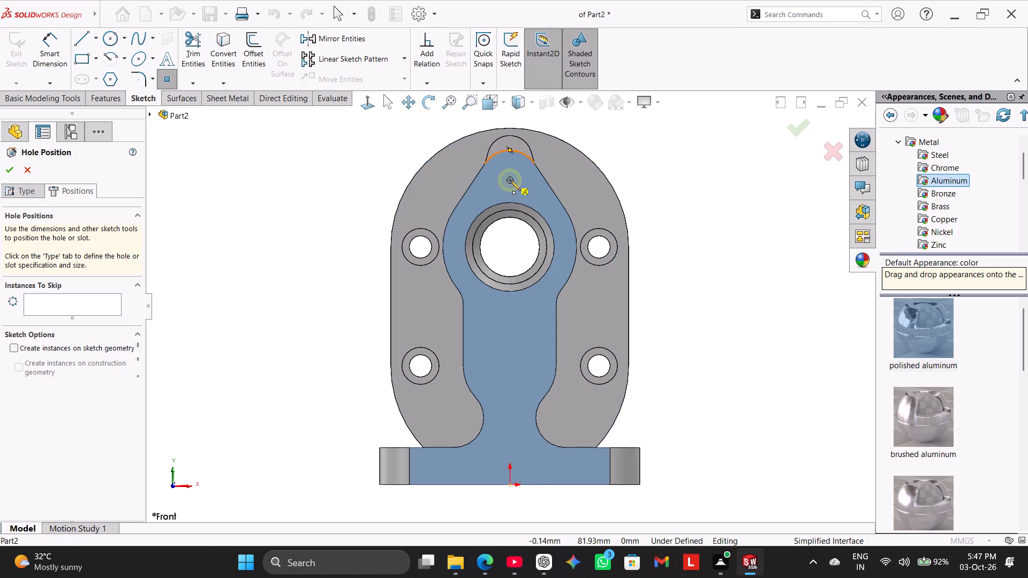
left_click(510, 180)
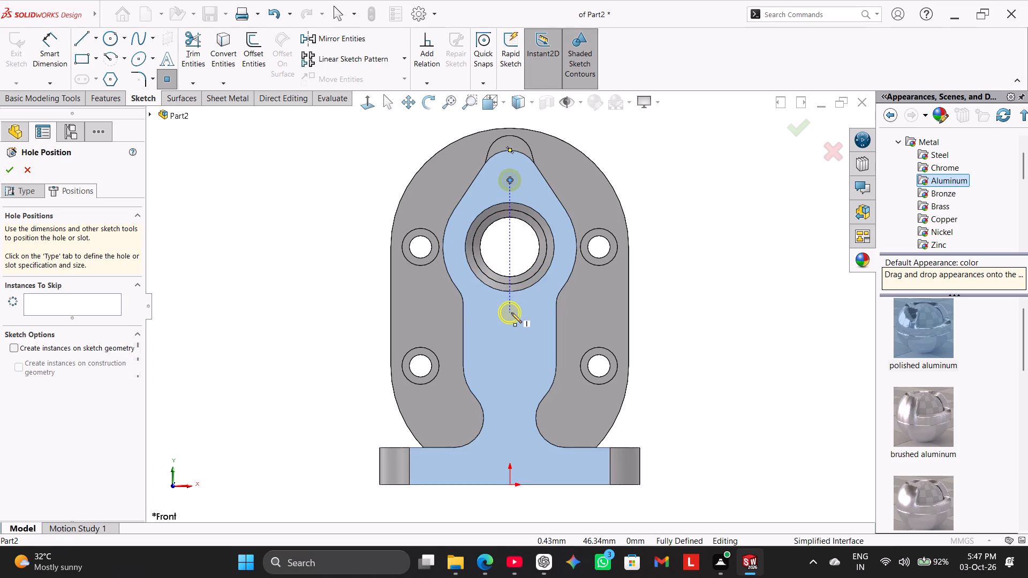
left_click(511, 313)
right_click(305, 215)
left_click(327, 223)
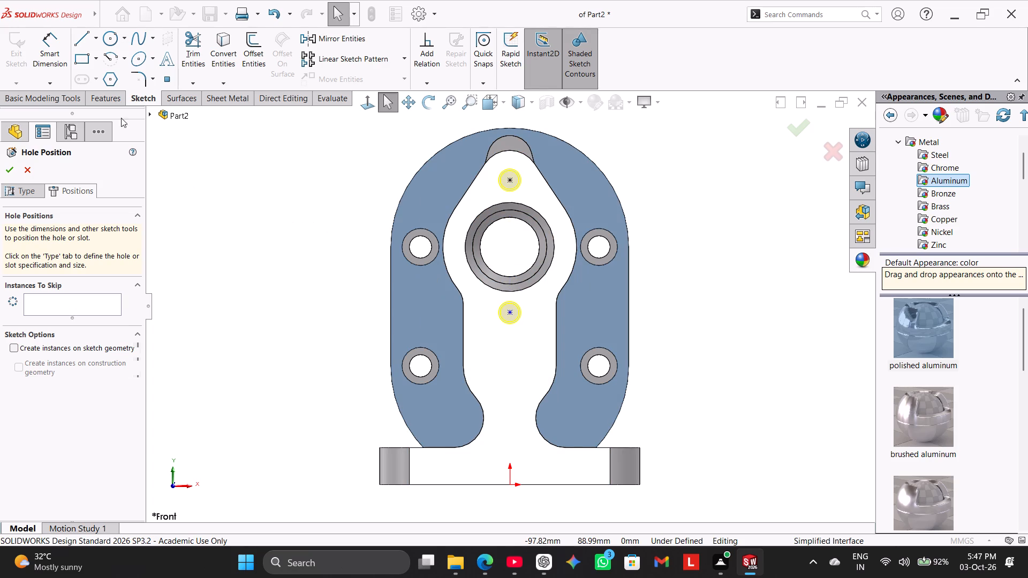
Dimension the vertical distance between the two tapped-hole points as 36 mm.
left_click(61, 43)
left_click(511, 178)
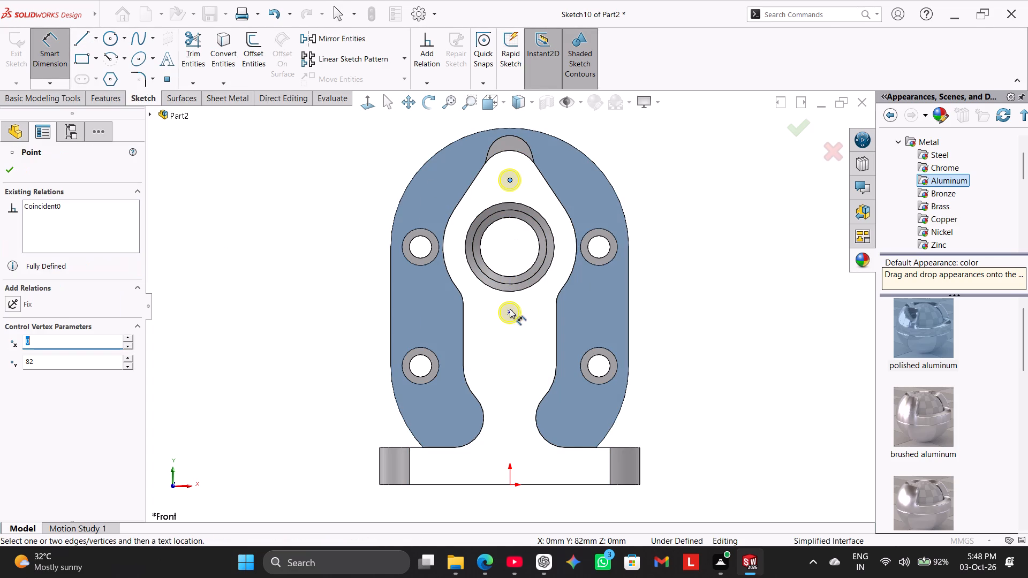
left_click(511, 310)
left_click(672, 223)
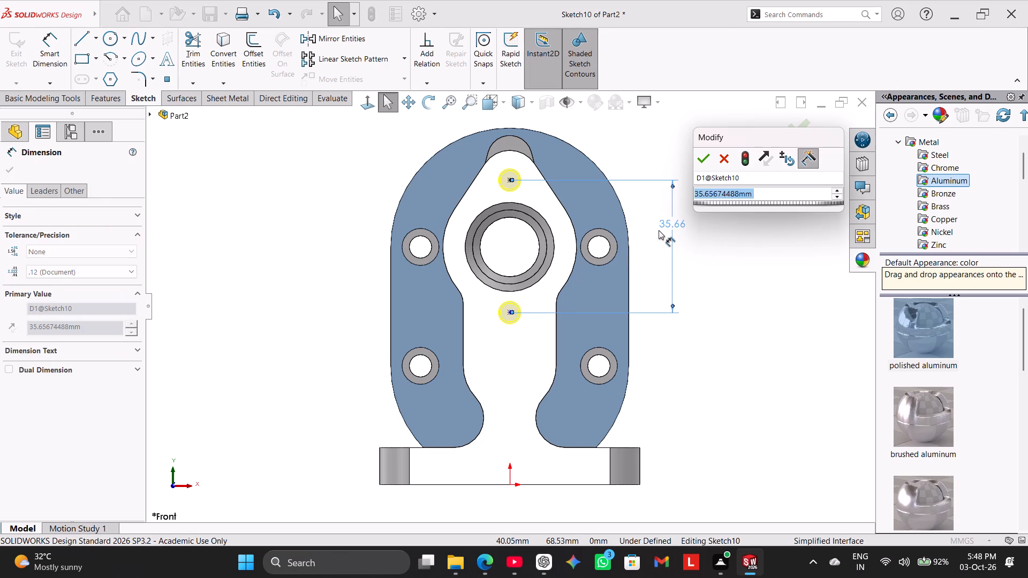
type("36")
key("Return")
right_click(334, 277)
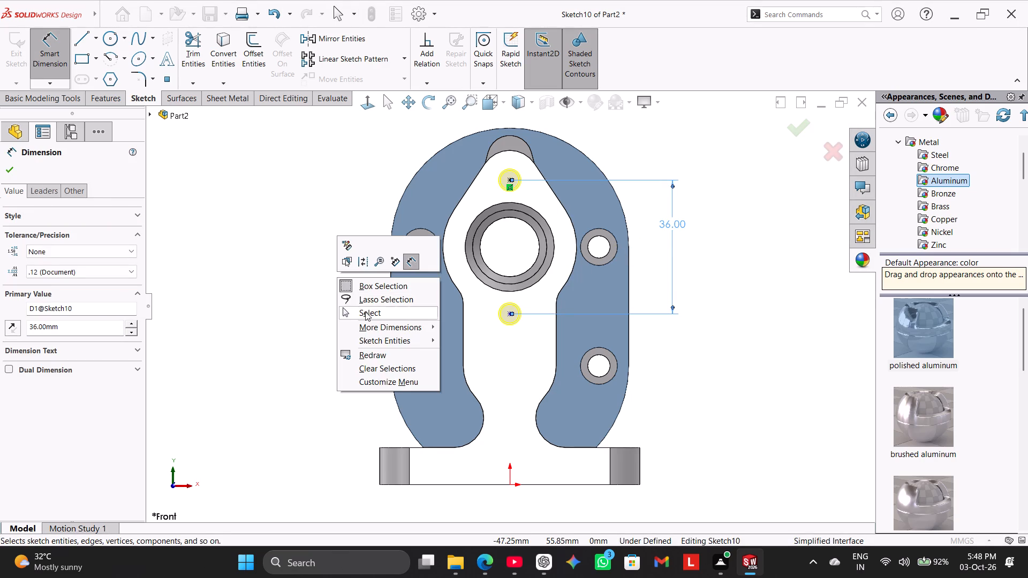
left_click(366, 311)
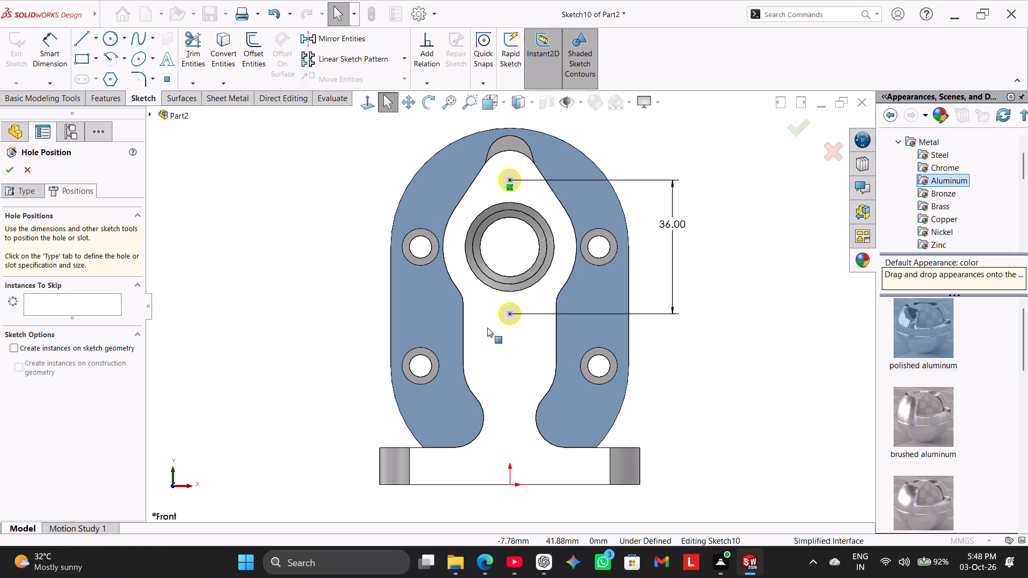
Add a Vertical relation between the two hole points and finish the M6 tapped hole feature.
left_click(510, 314, "ctrl")
left_click(512, 178, "ctrl")
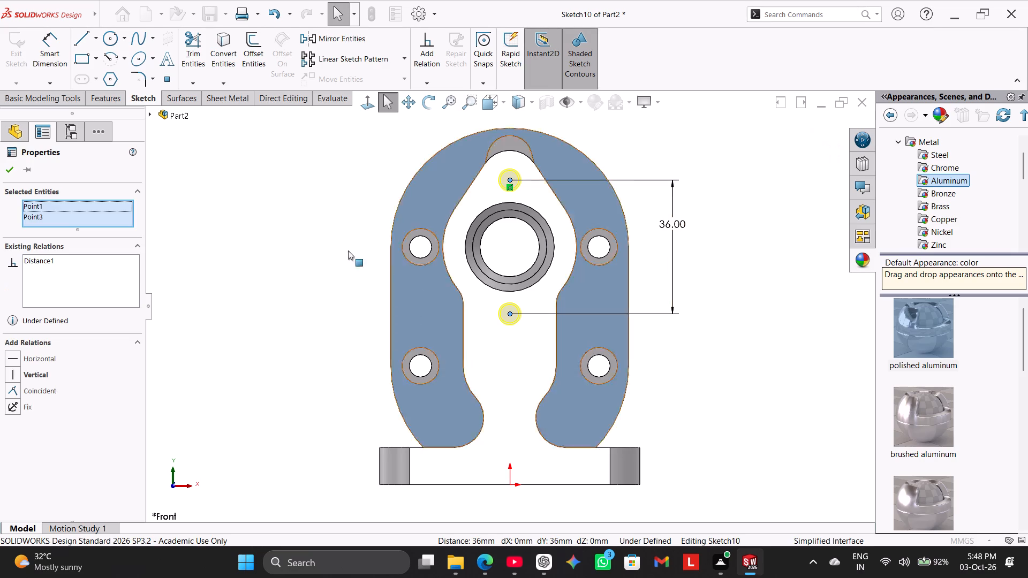
left_click(37, 381)
left_click(222, 285)
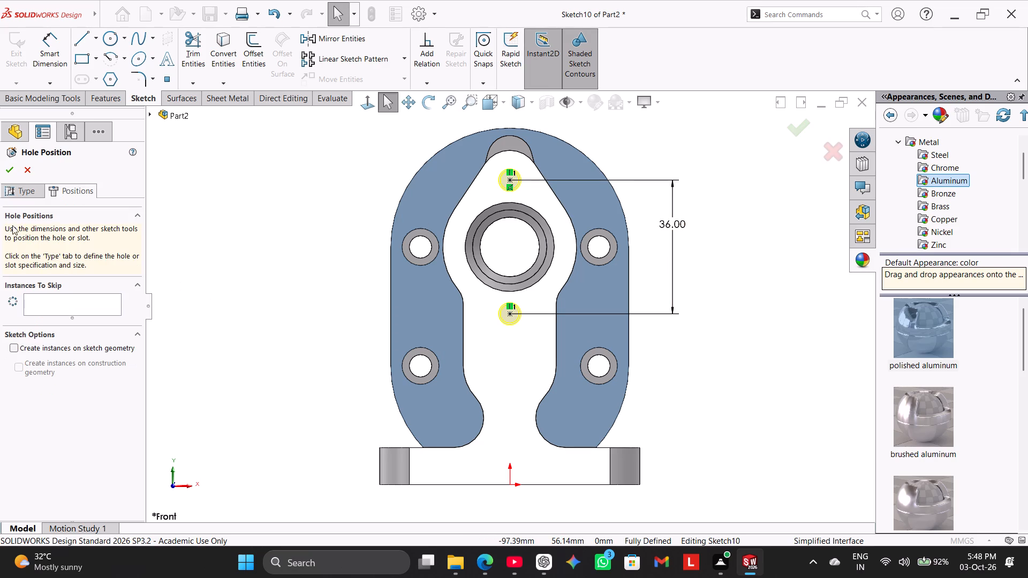
left_click(12, 165)
left_click(227, 195)
Examine the tapped holes' inner profile with a section view of the bracket through the Right Plane.
middle_click_drag(268, 211, 264, 218)
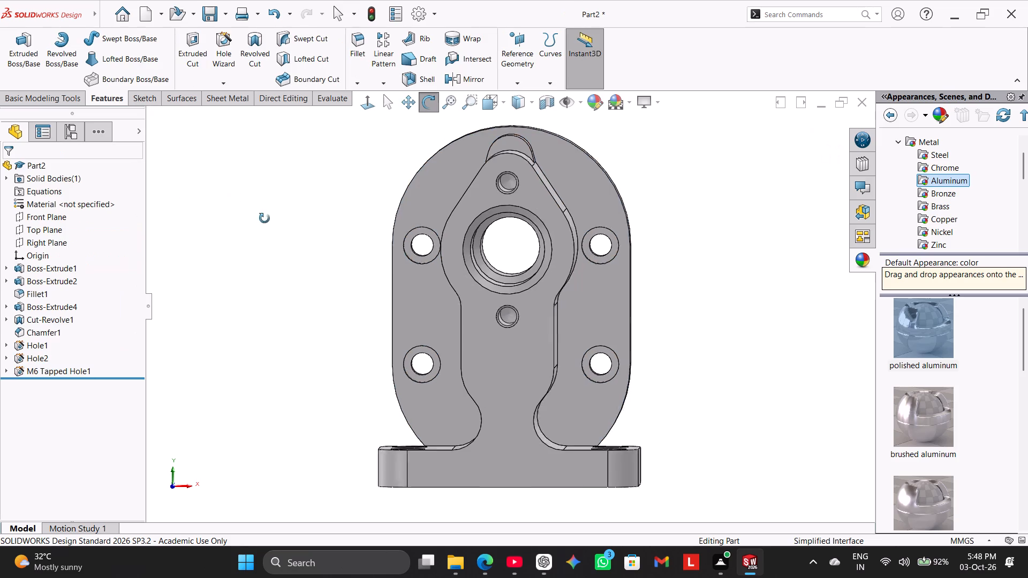
middle_click_drag(264, 218, 239, 228)
middle_click(234, 216)
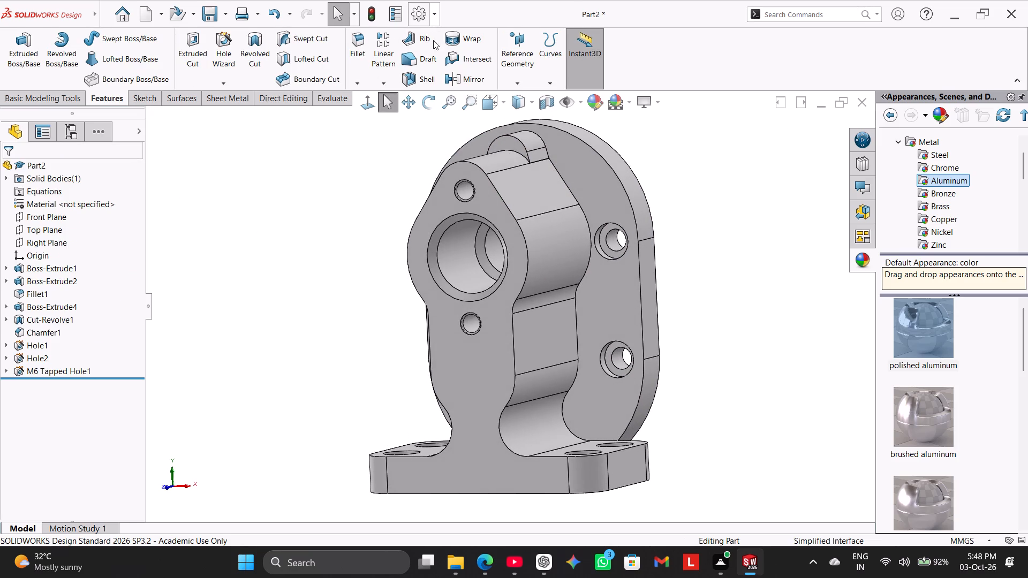
middle_click_drag(354, 162, 334, 156)
left_click(543, 104)
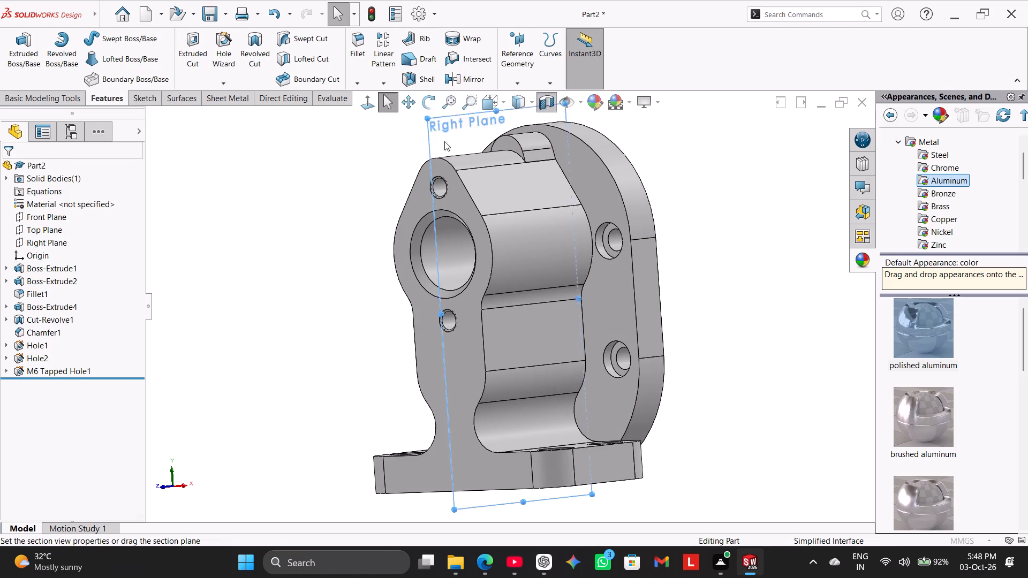
middle_click(397, 155)
middle_click_drag(349, 170, 301, 175)
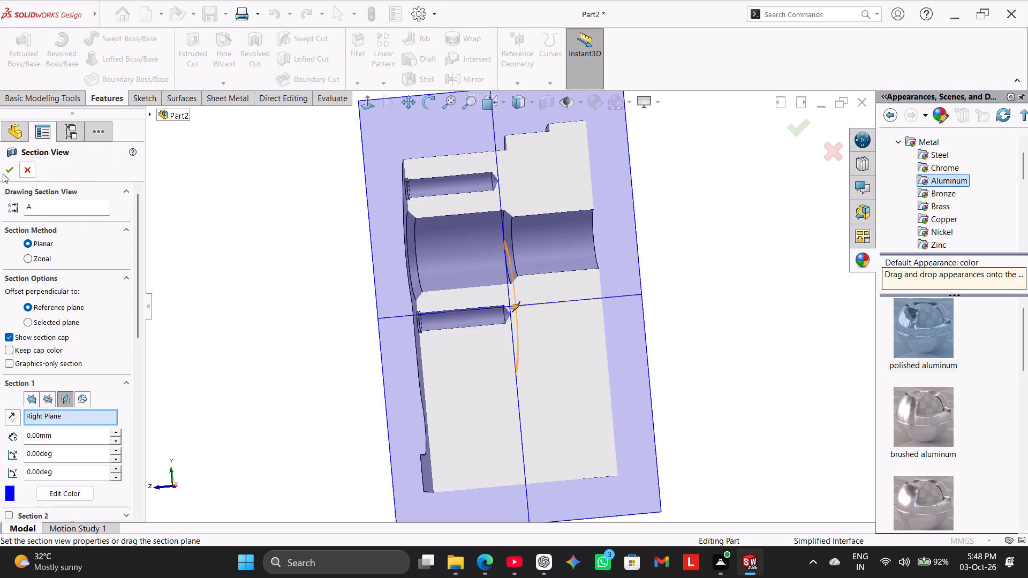
left_click(6, 170)
Enable shaded cosmetic threads in the document's detailing properties.
left_click(413, 10)
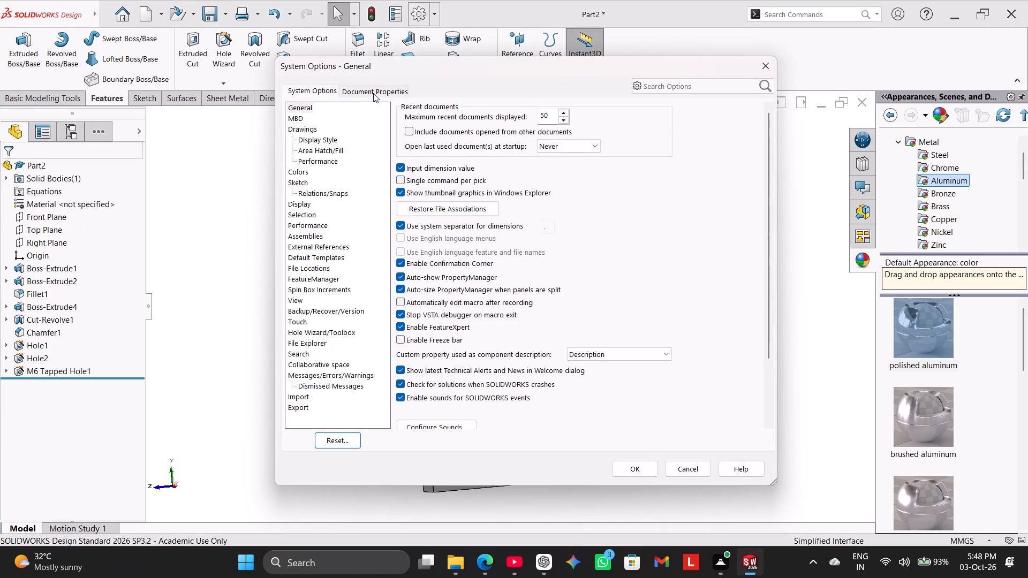
left_click(372, 93)
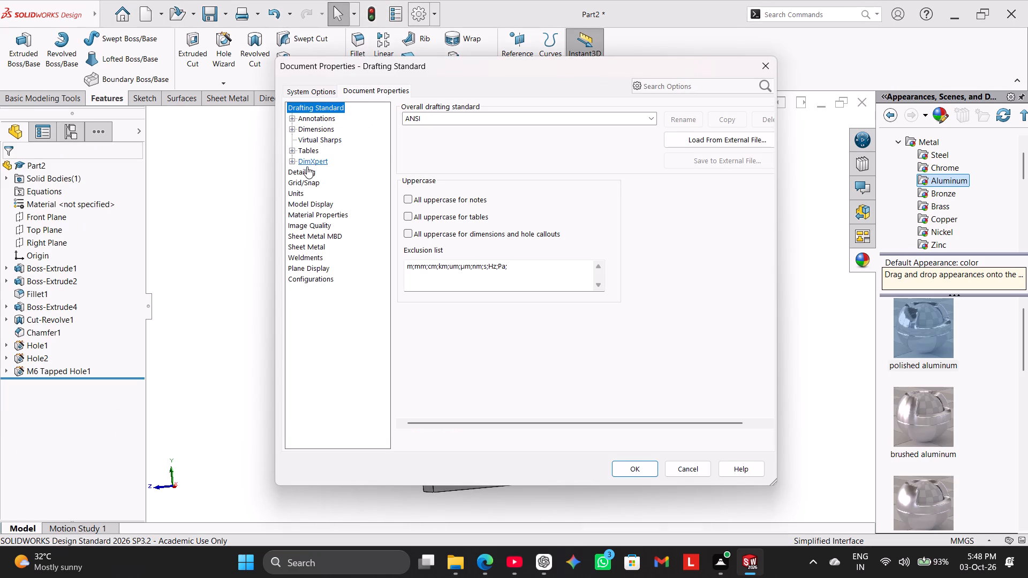
left_click(307, 173)
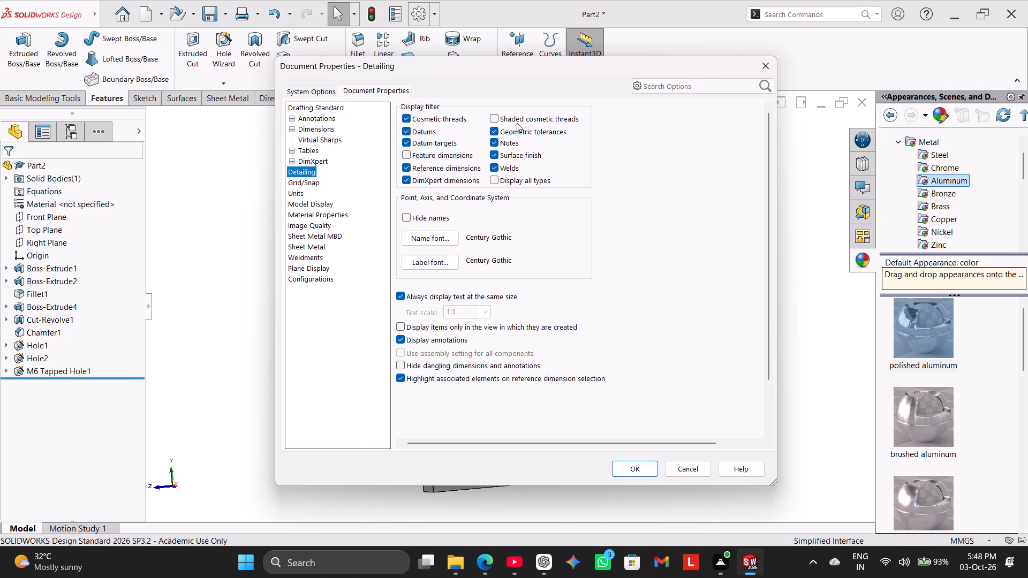
left_click(517, 123)
left_click(632, 472)
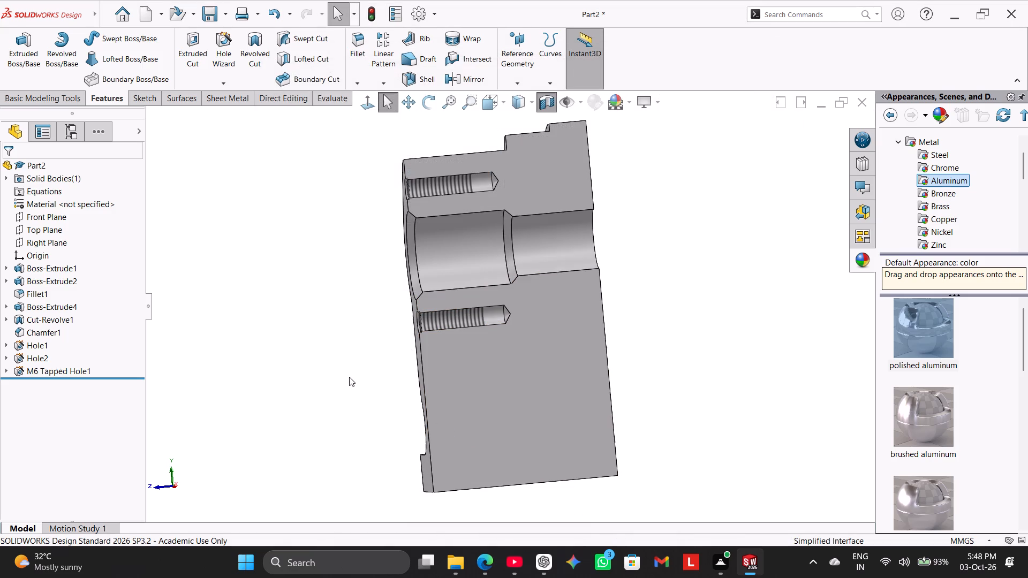
Turn off the section view and show the bracket in isometric view.
middle_click(331, 345)
left_click(550, 100)
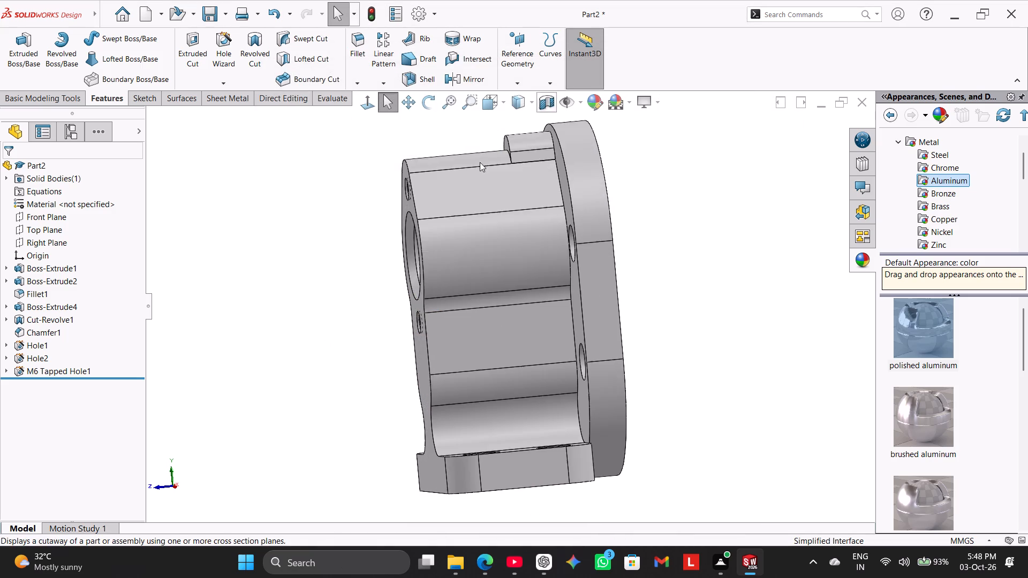
right_click_drag(271, 282, 488, 179)
left_click(377, 243)
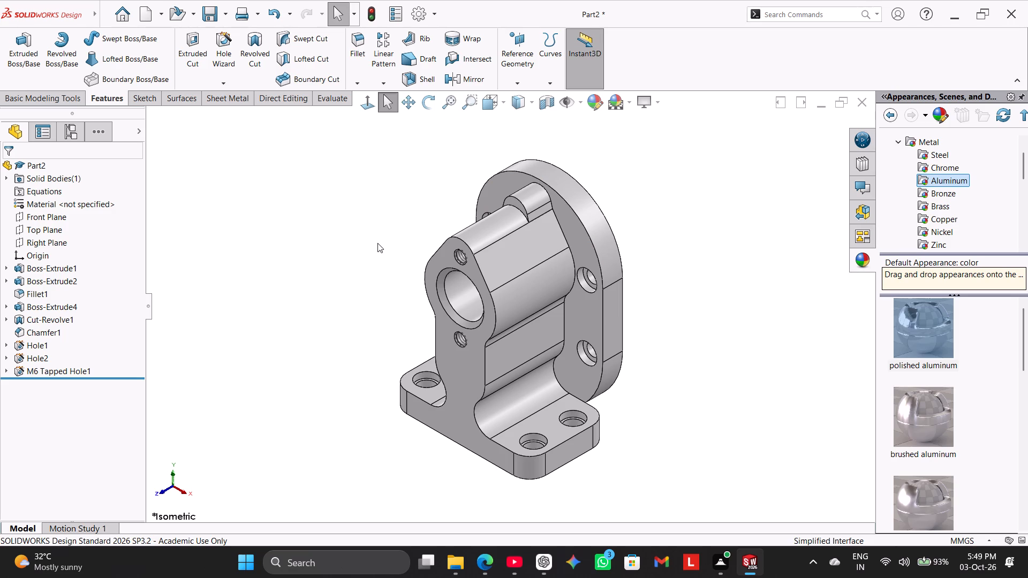
Start another ISO M6 tapped hole with 18 mm blind depth measured to the shoulder and 12 mm thread depth.
left_click(222, 62)
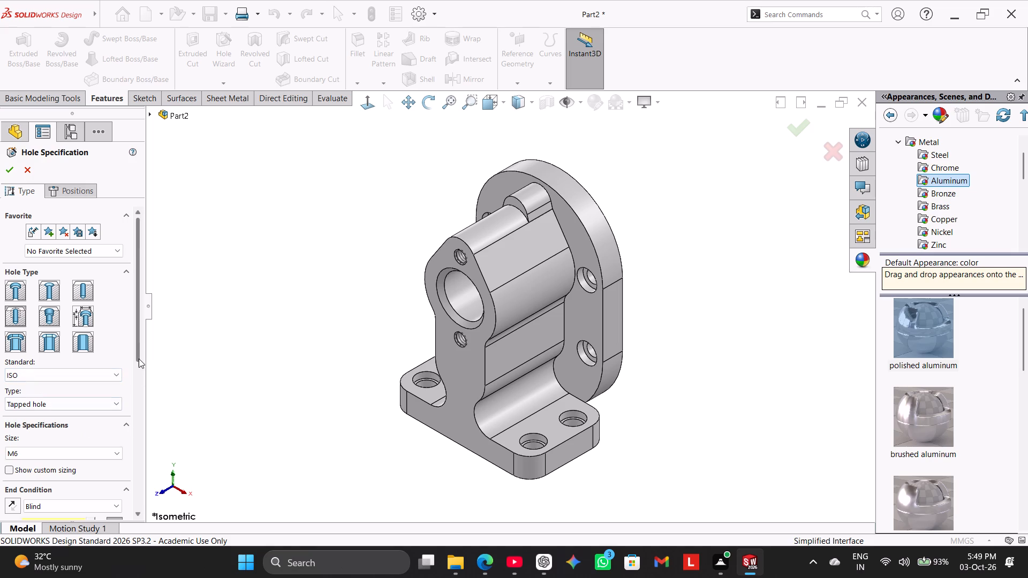
left_click_drag(138, 355, 130, 433)
double_click(52, 358)
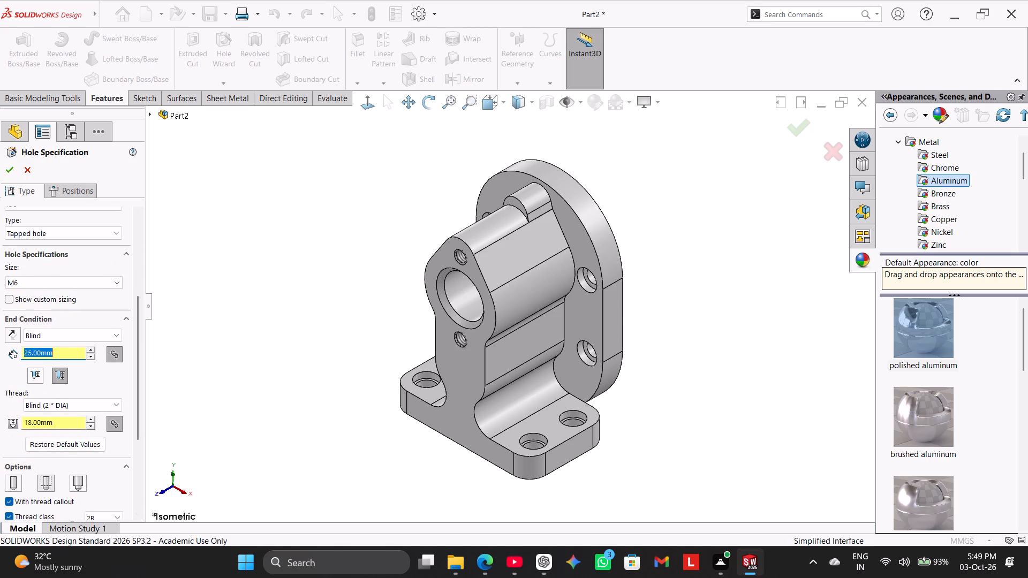
type("18")
key("Return")
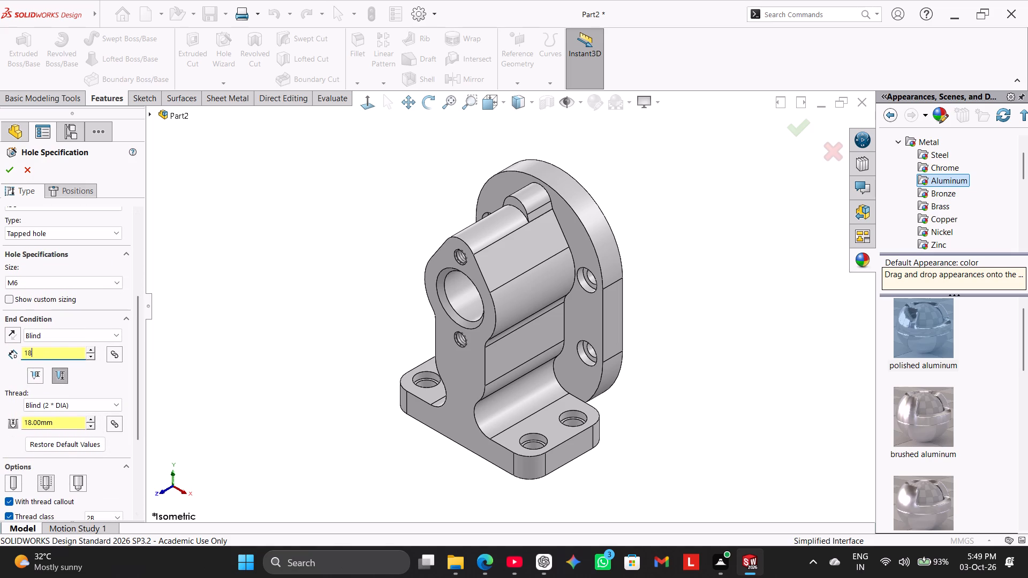
double_click(64, 425)
type("12")
key("Return")
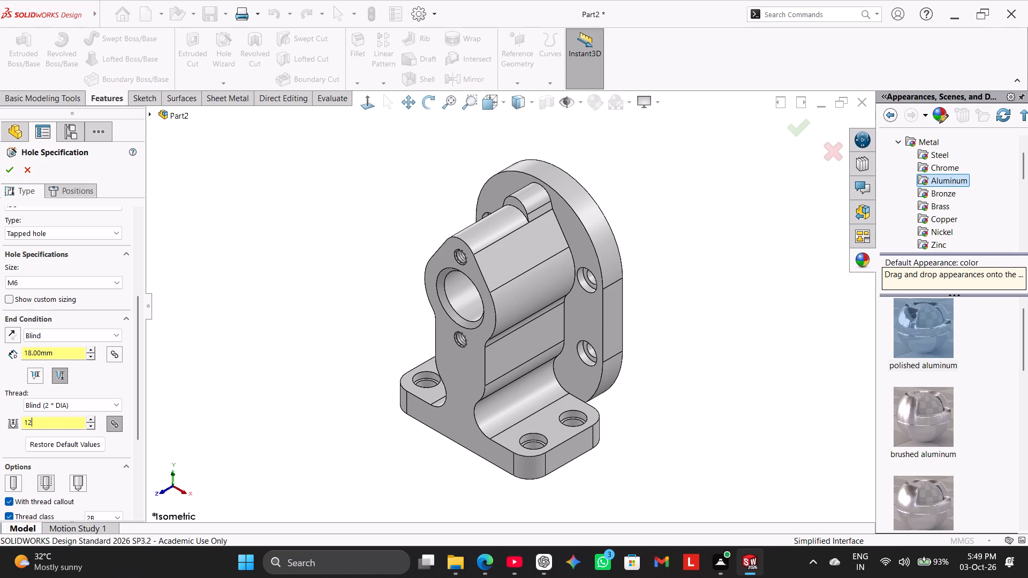
left_click(37, 381)
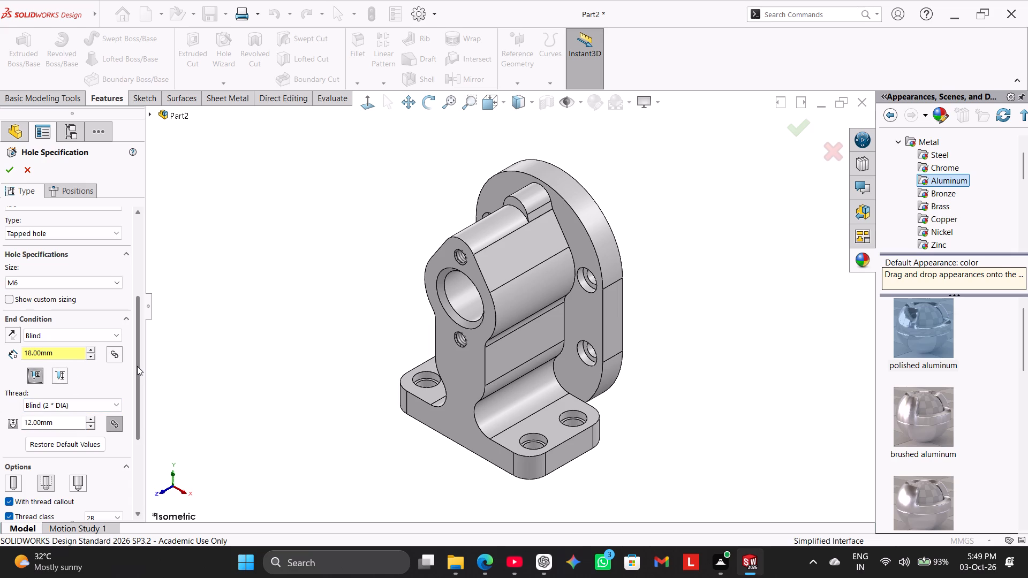
left_click_drag(137, 366, 137, 405)
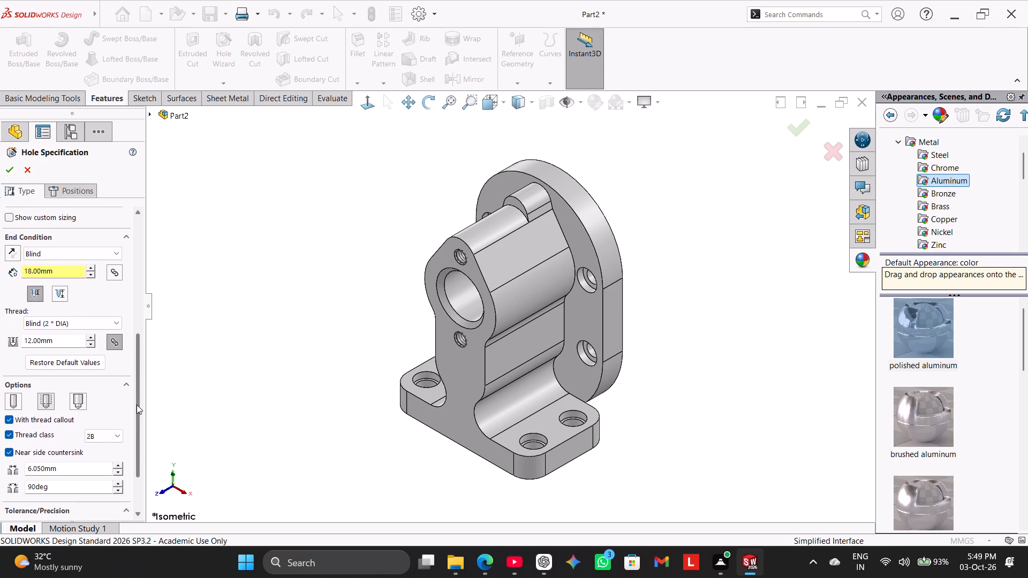
left_click_drag(137, 405, 176, 279)
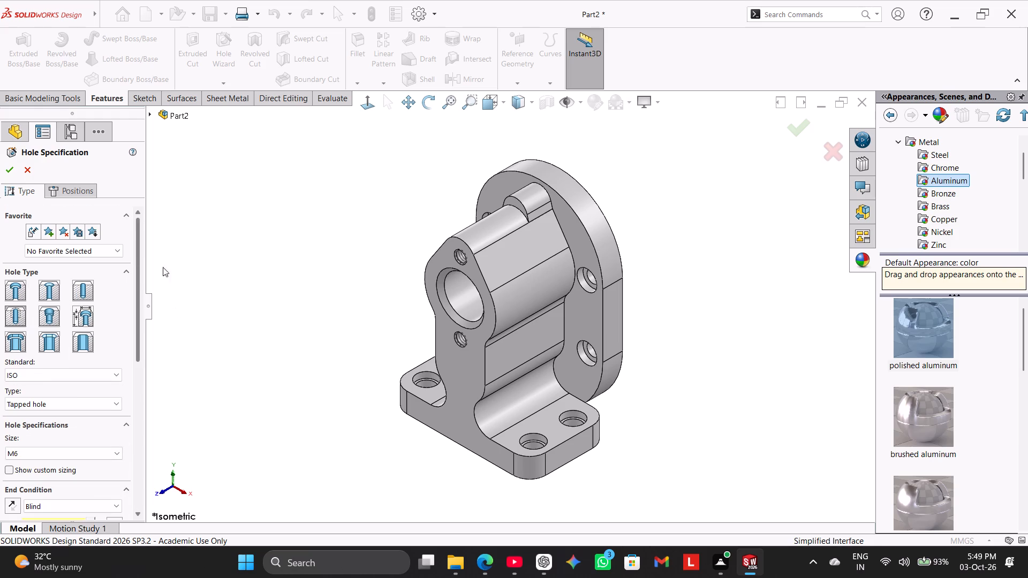
Place two hole points on the back plate's rear face along the vertical centreline, about 86 mm and 15 mm above the origin.
left_click(85, 194)
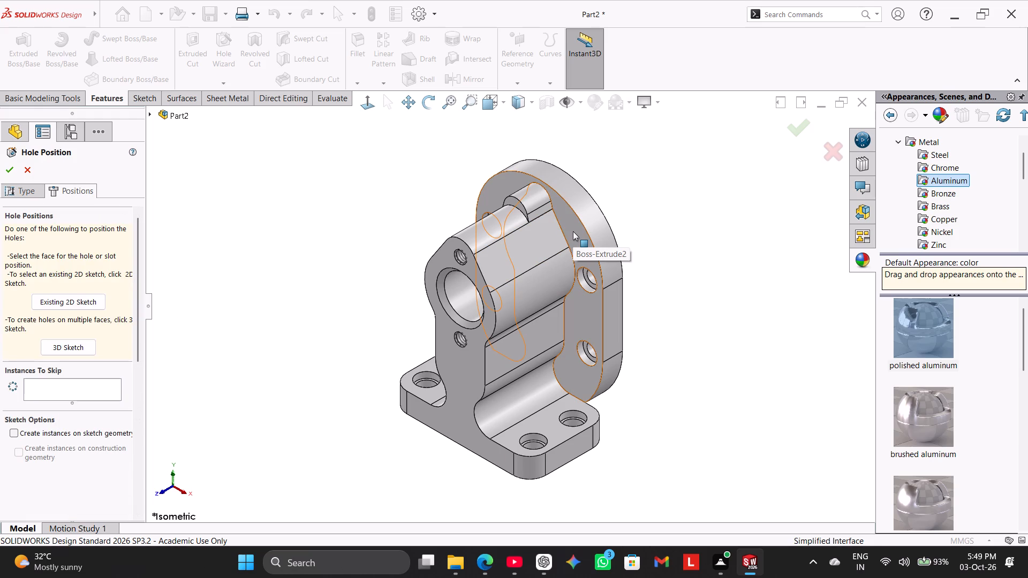
middle_click_drag(658, 220, 566, 269)
scroll(554, 271, "down", 1)
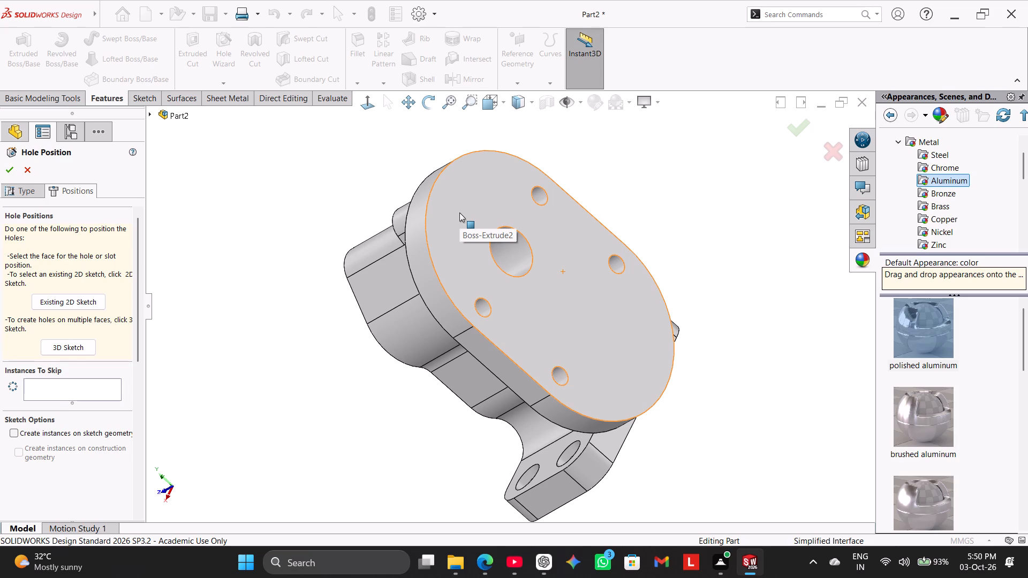
left_click(459, 212)
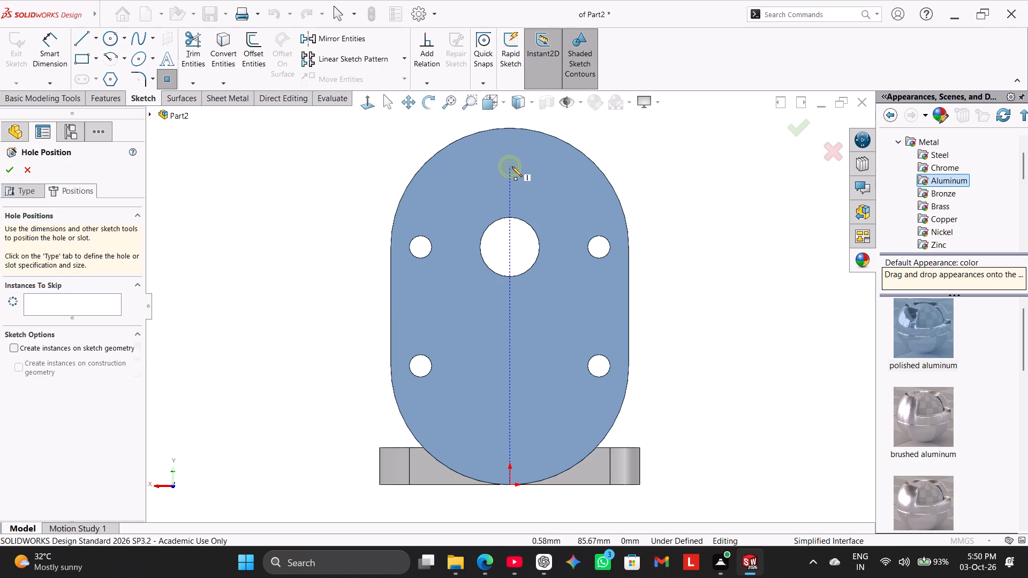
left_click(512, 166)
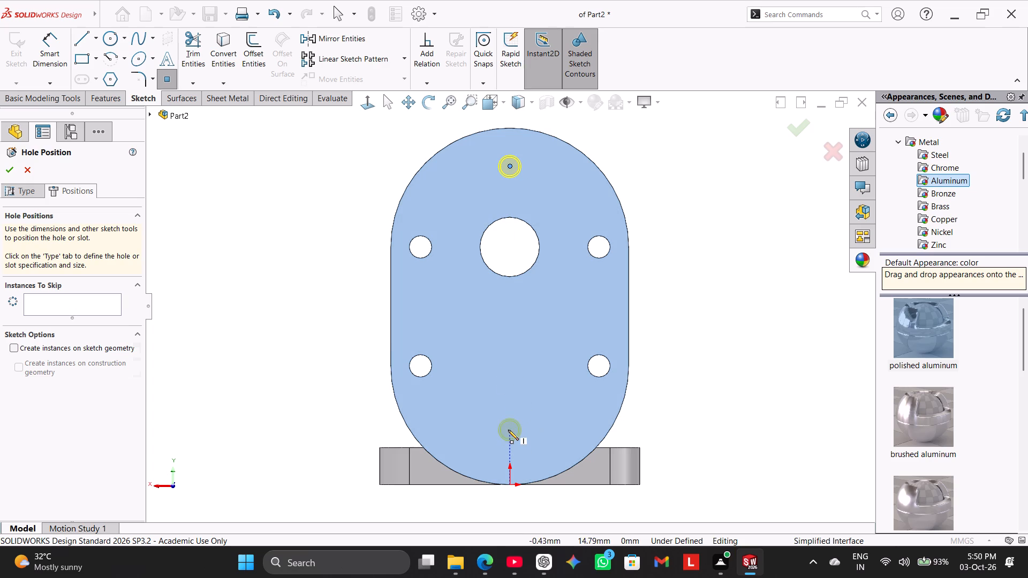
left_click(508, 430)
right_click(240, 265)
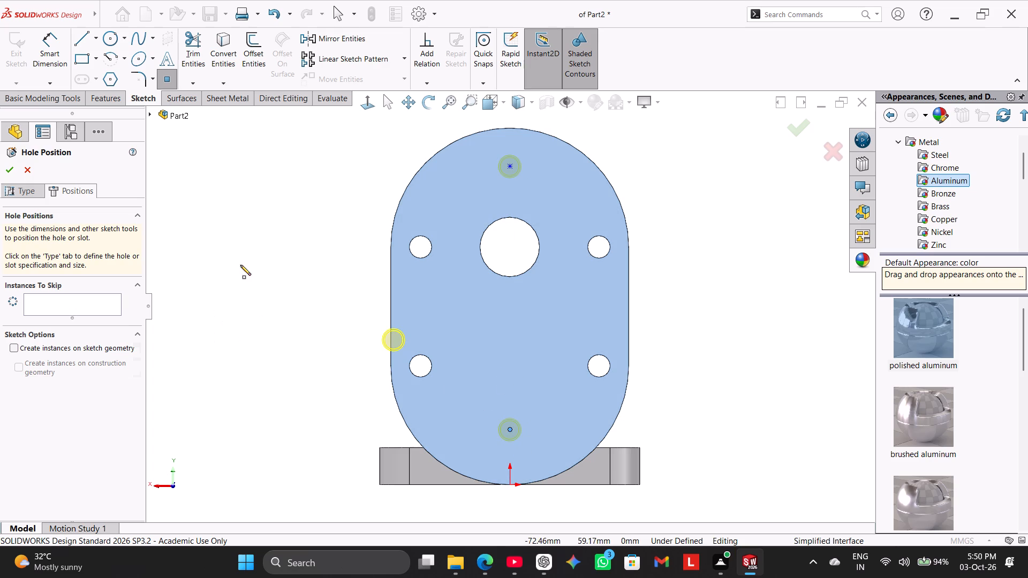
left_click(266, 272)
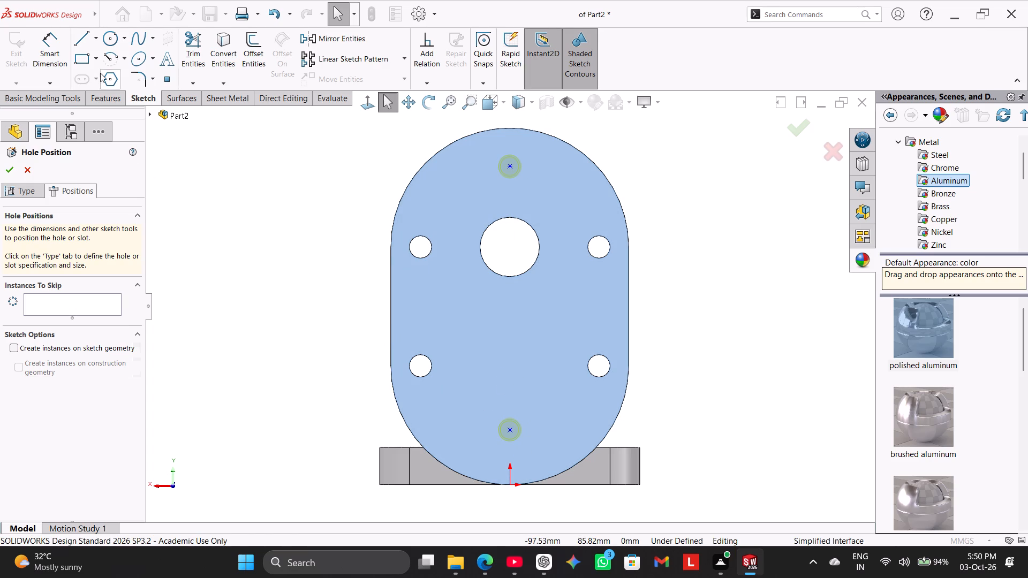
Draw a vertical construction line about 86 mm long from the origin up to the upper hole point.
left_click(97, 41)
left_click(112, 68)
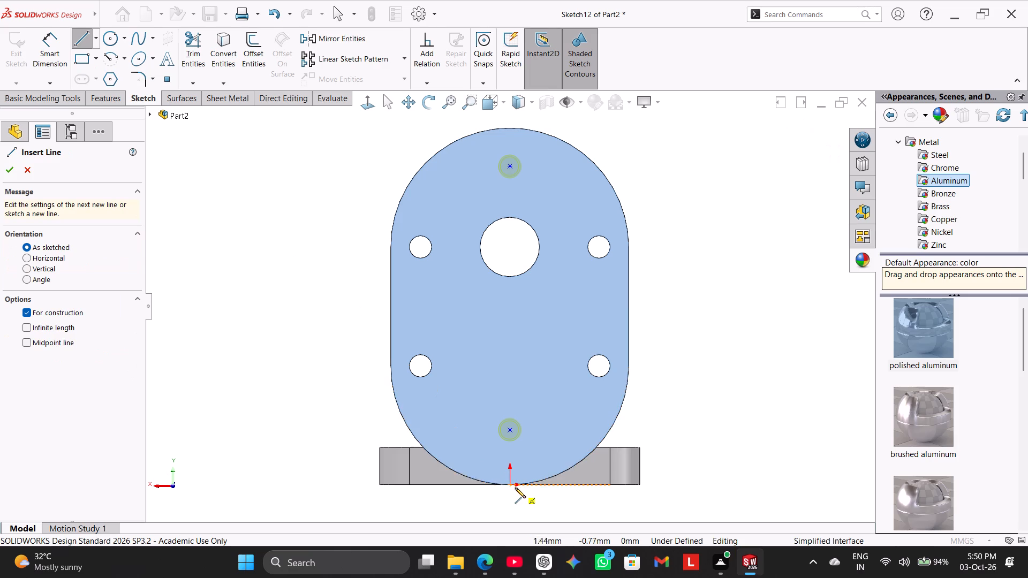
left_click(509, 486)
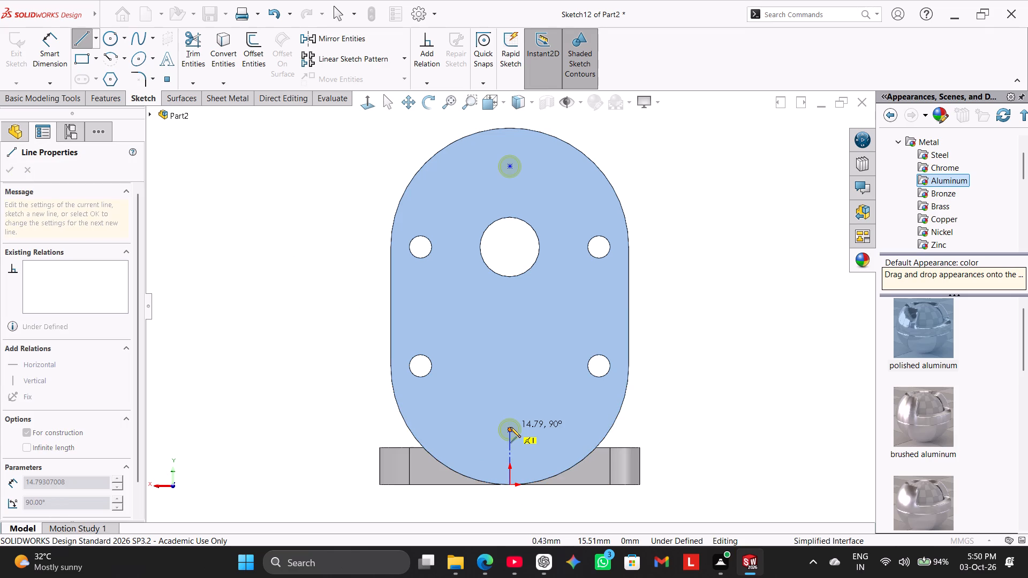
left_click(512, 166)
right_click(327, 217)
left_click(346, 226)
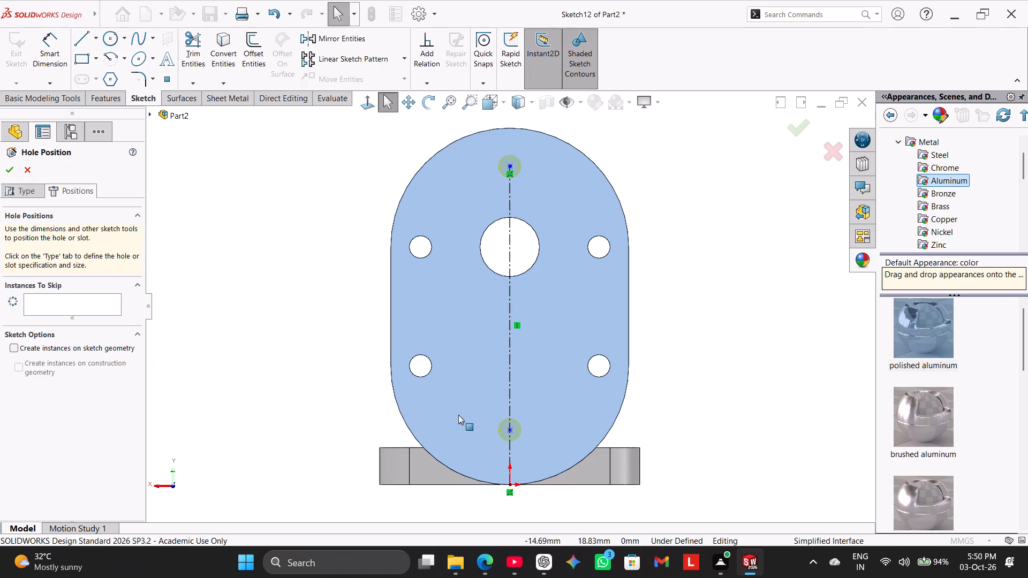
Make the lower hole point coincident with the vertical construction line.
left_click(509, 428, "ctrl")
left_click(509, 408, "ctrl")
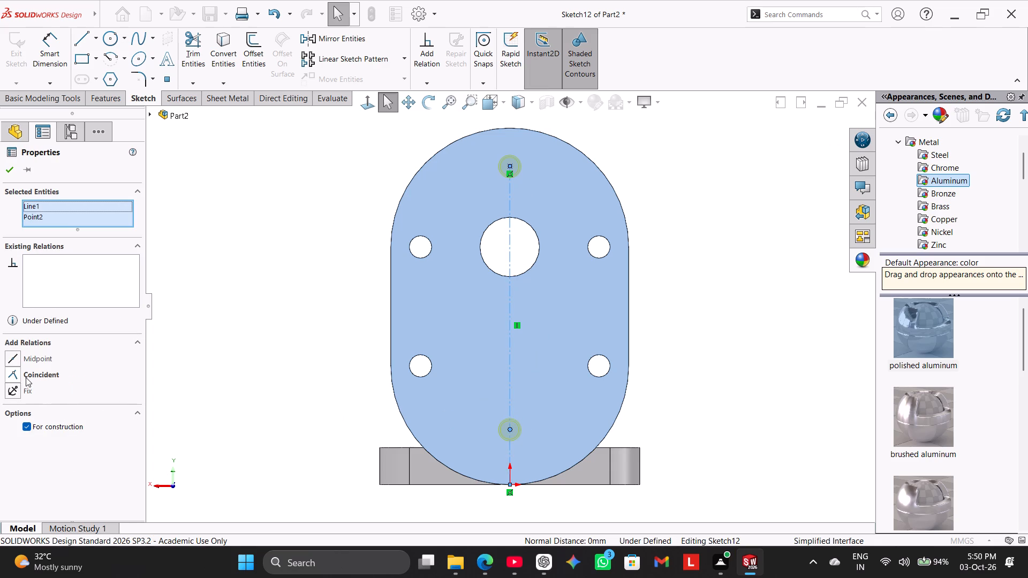
left_click(26, 377)
left_click(172, 303)
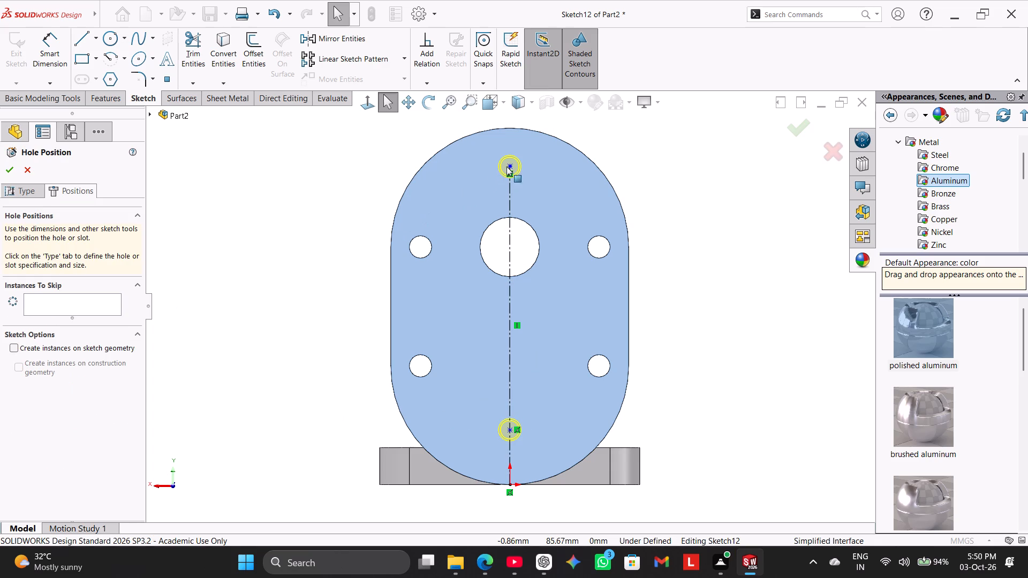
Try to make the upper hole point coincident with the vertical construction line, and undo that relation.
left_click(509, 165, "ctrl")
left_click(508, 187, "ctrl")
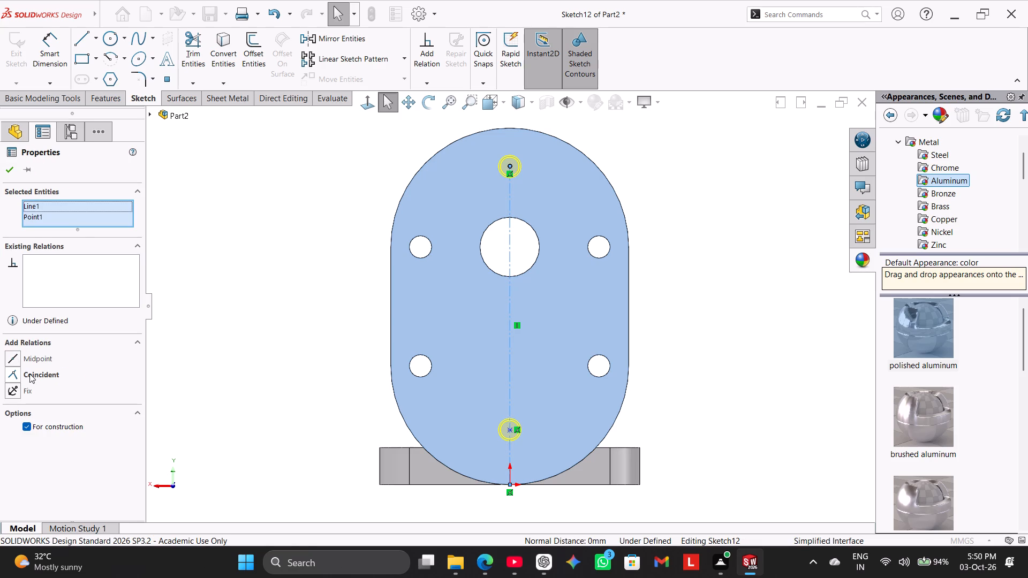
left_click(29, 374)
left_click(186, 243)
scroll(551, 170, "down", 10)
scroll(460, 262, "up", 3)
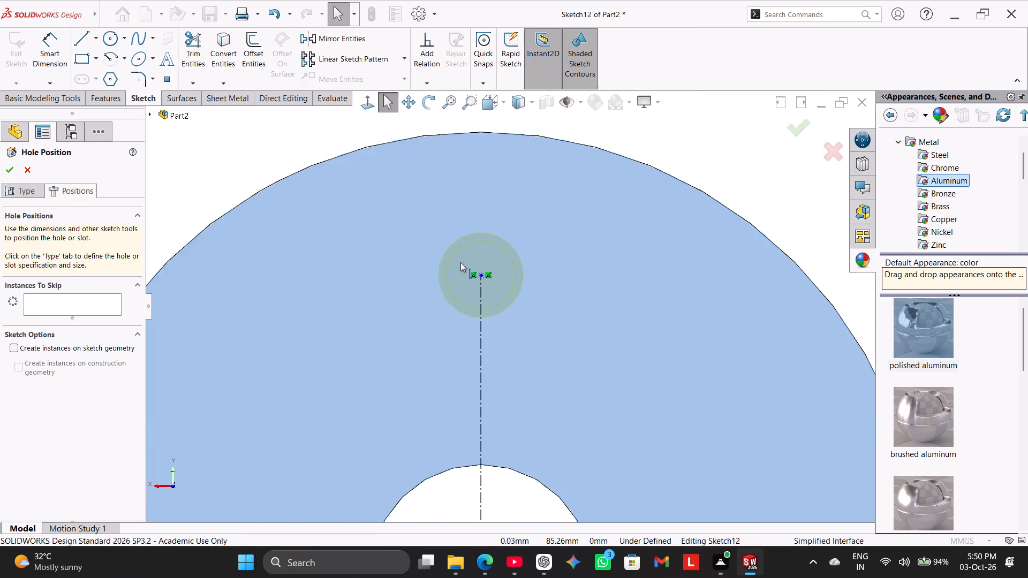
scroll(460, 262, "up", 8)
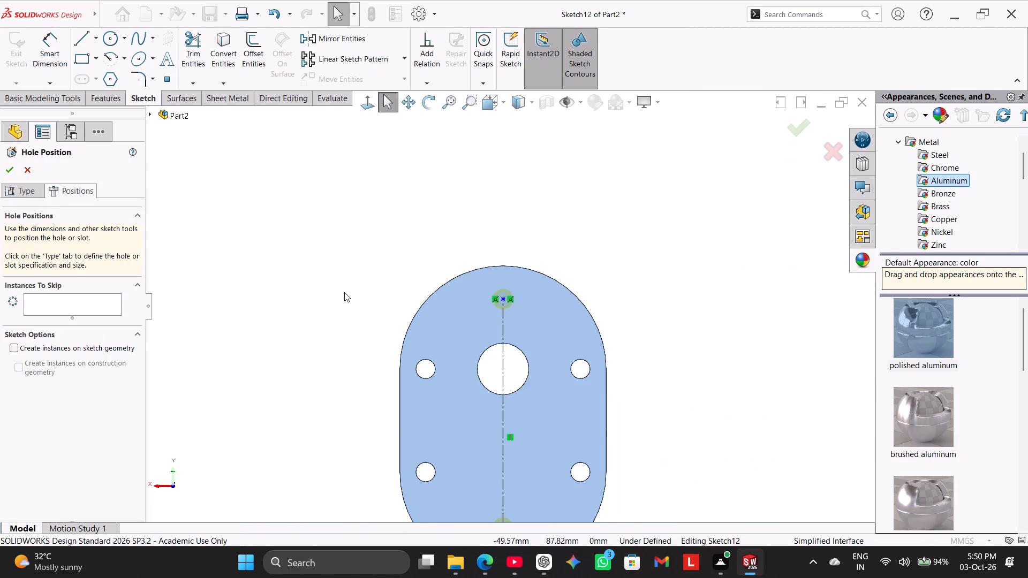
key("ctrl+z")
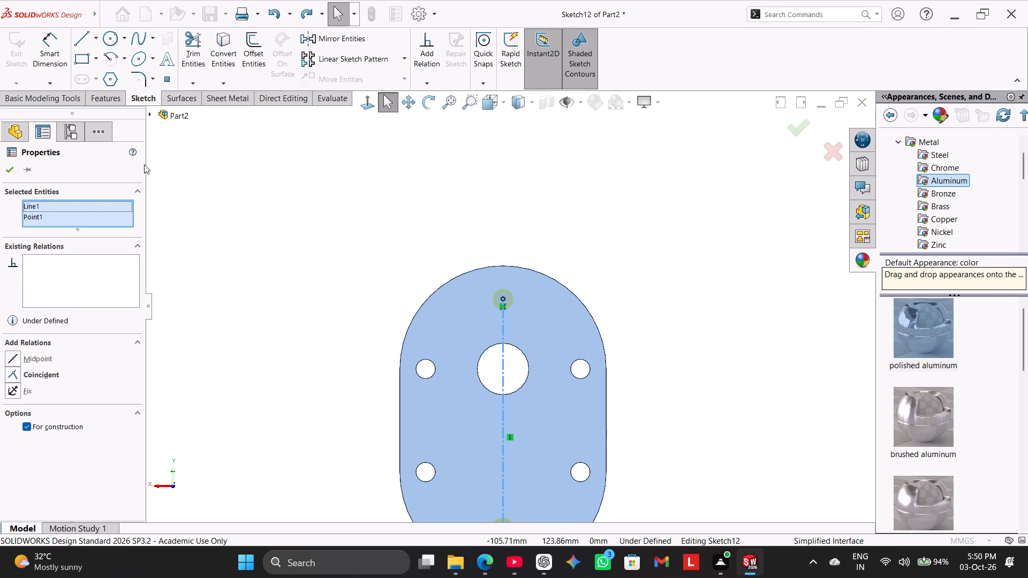
Dimension the distance between the two hole points to 80 mm and finish the tapped hole feature.
left_click(59, 62)
scroll(545, 299, "up", 2)
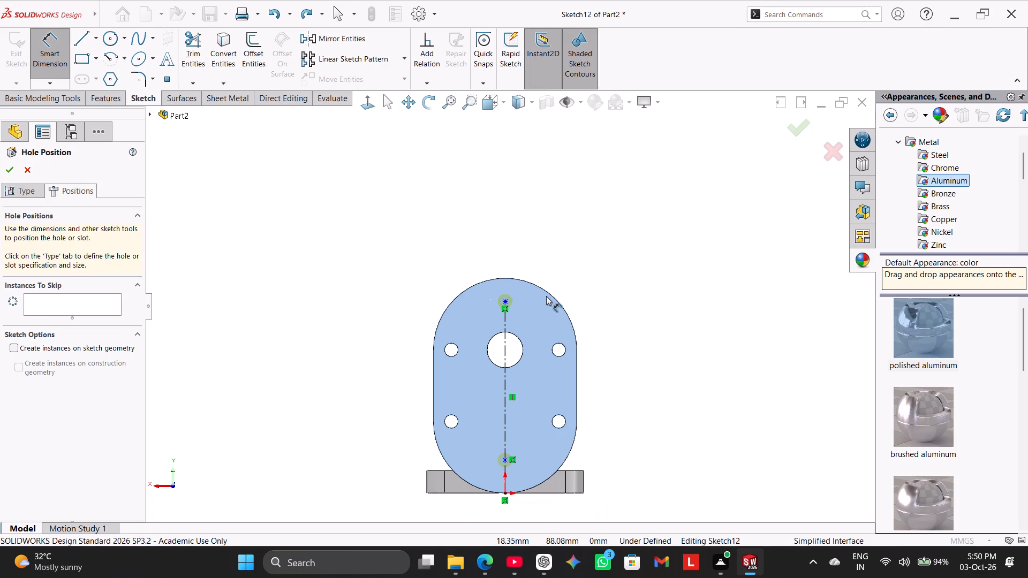
left_click(507, 301)
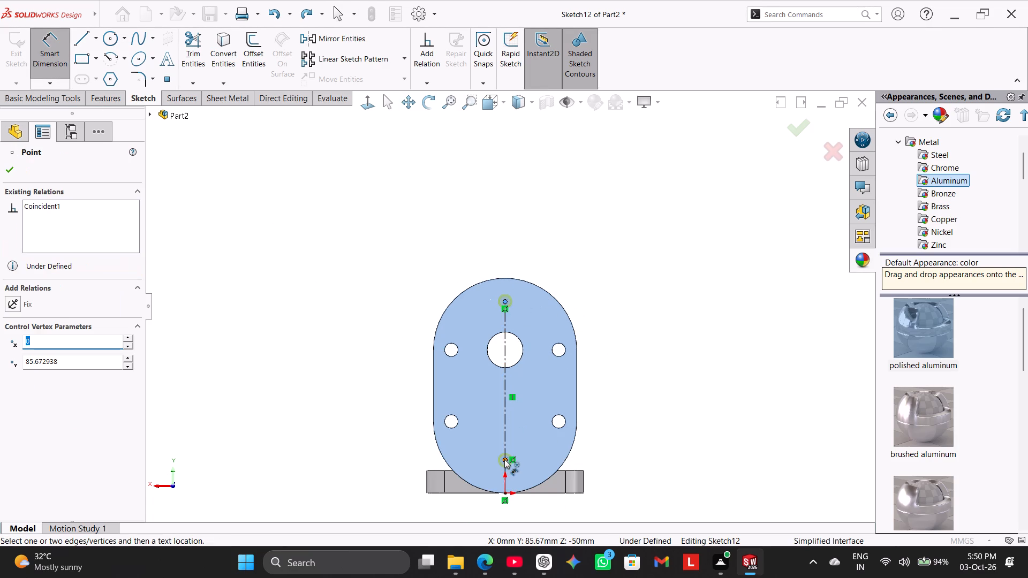
left_click(505, 460)
left_click(636, 361)
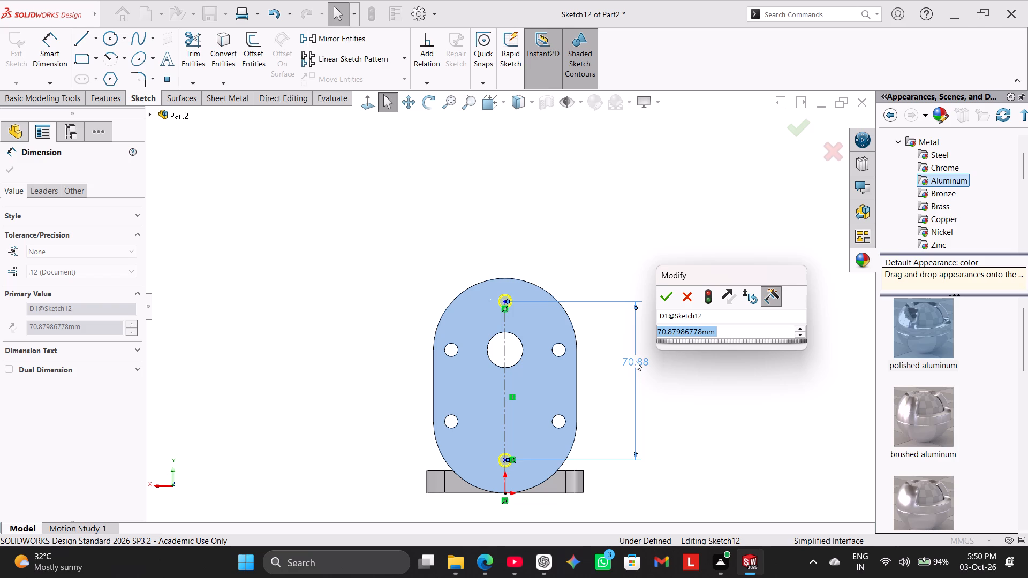
type("80")
key("Return")
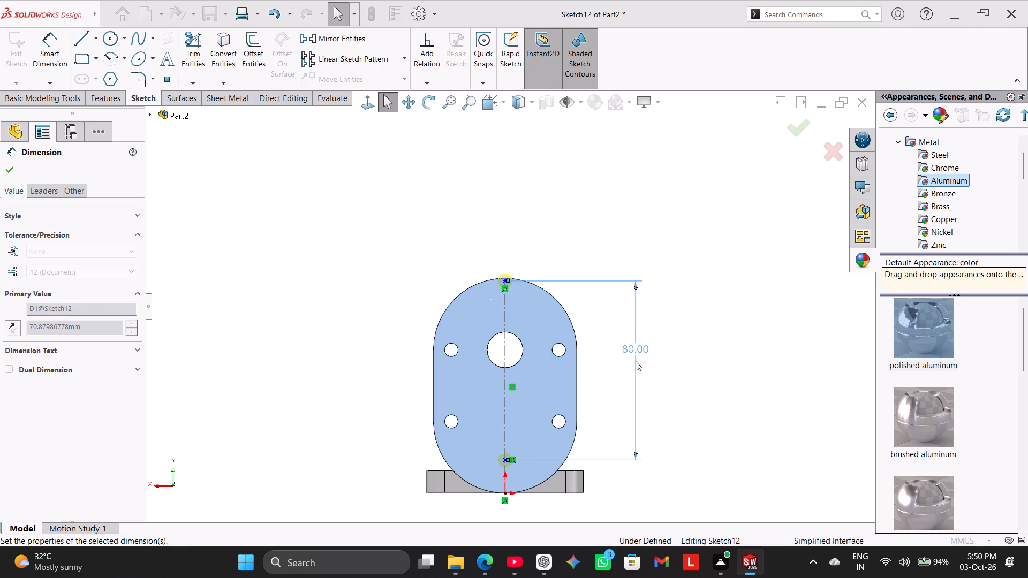
right_click(584, 221)
left_click(632, 255)
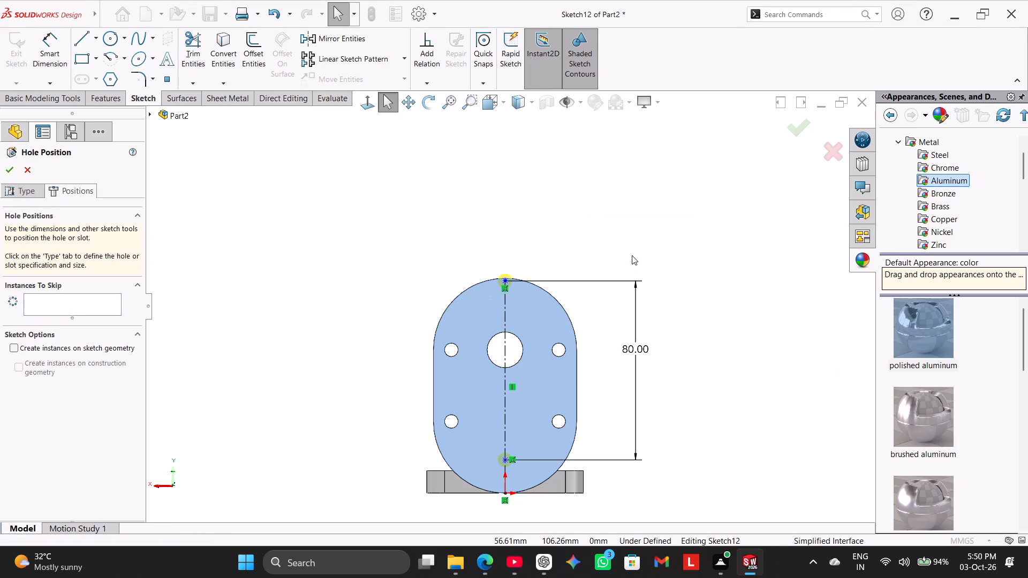
scroll(414, 372, "up", 2)
scroll(421, 350, "down", 2)
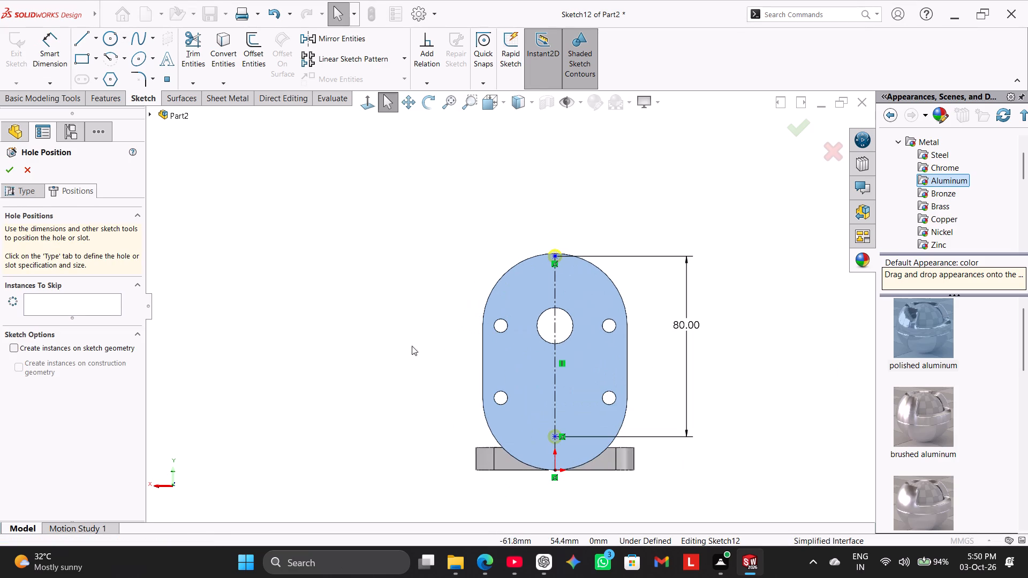
left_click(15, 169)
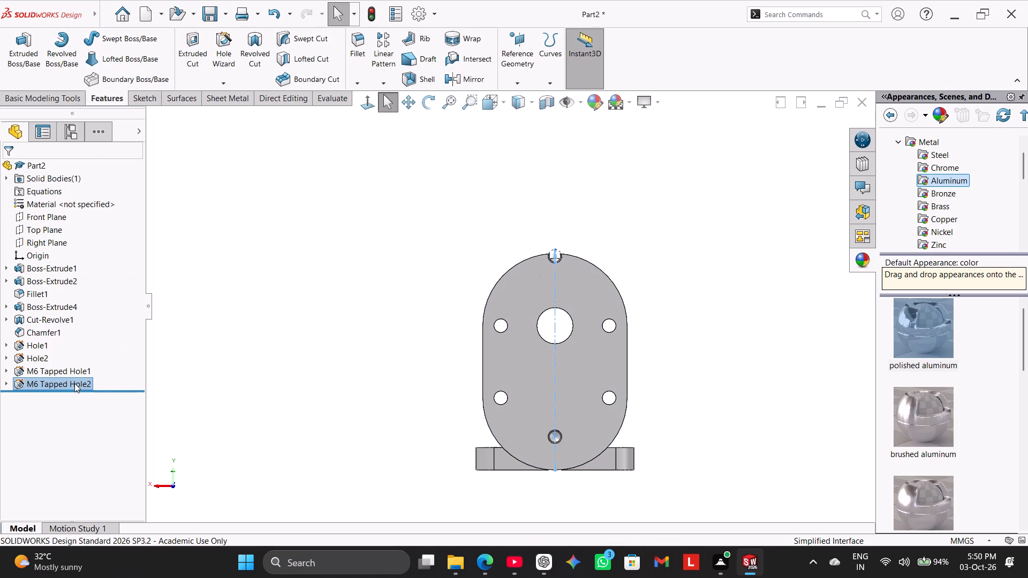
Reopen the new tapped hole's positions and draw a 64 mm horizontal construction line between the midpoints of the plate's straight side edges.
right_click(74, 385)
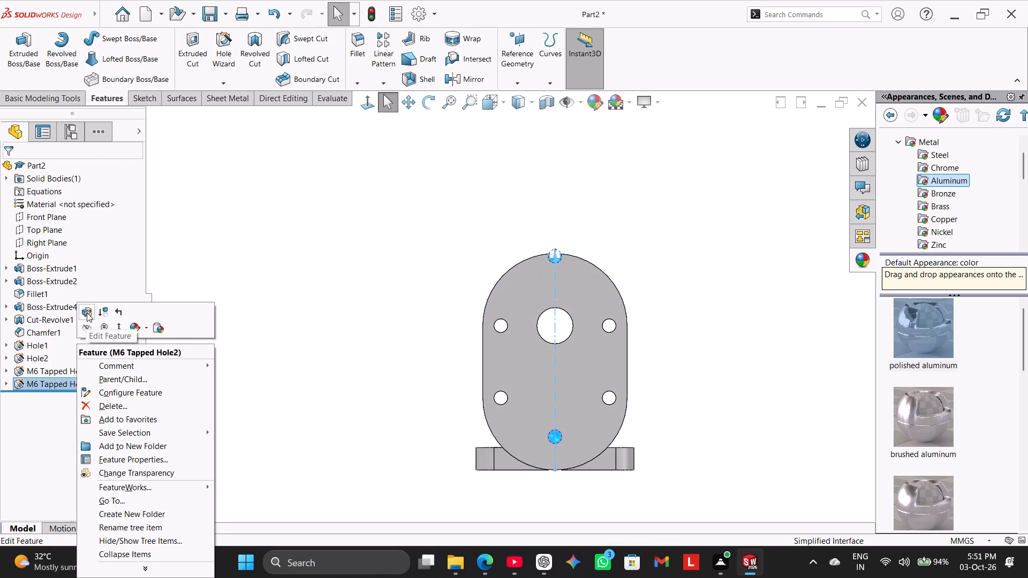
left_click(87, 313)
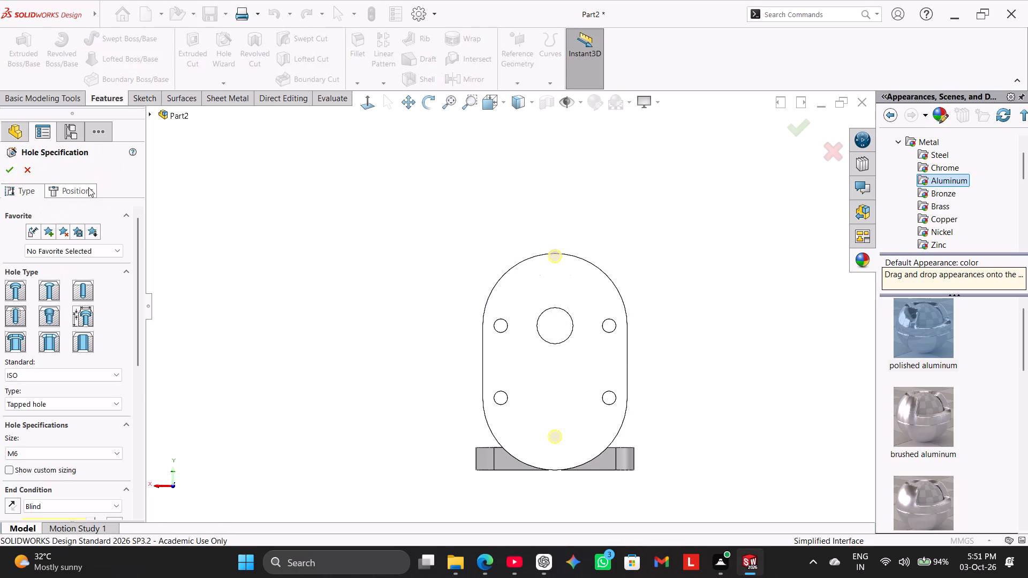
left_click(88, 187)
left_click(95, 35)
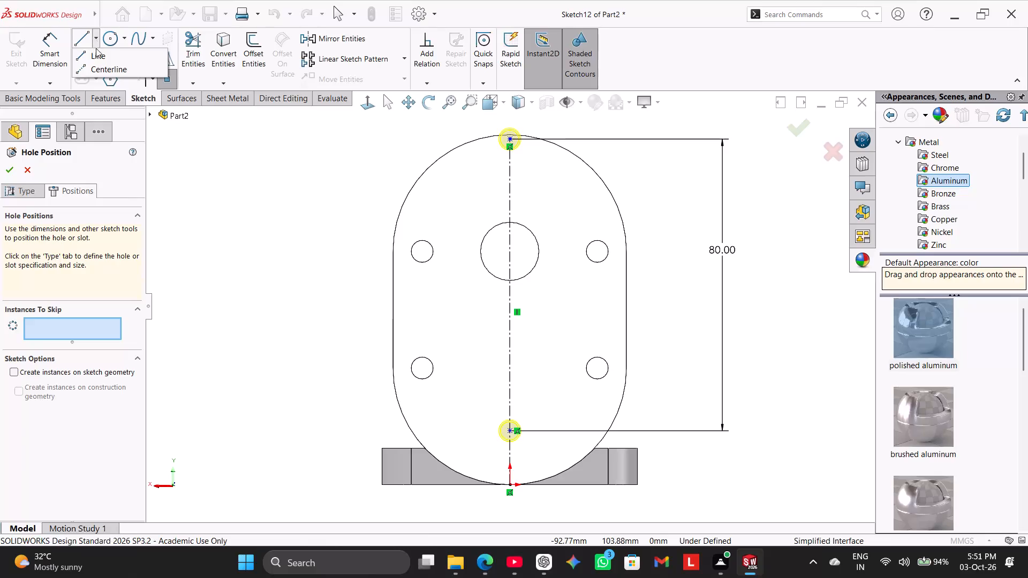
left_click(97, 64)
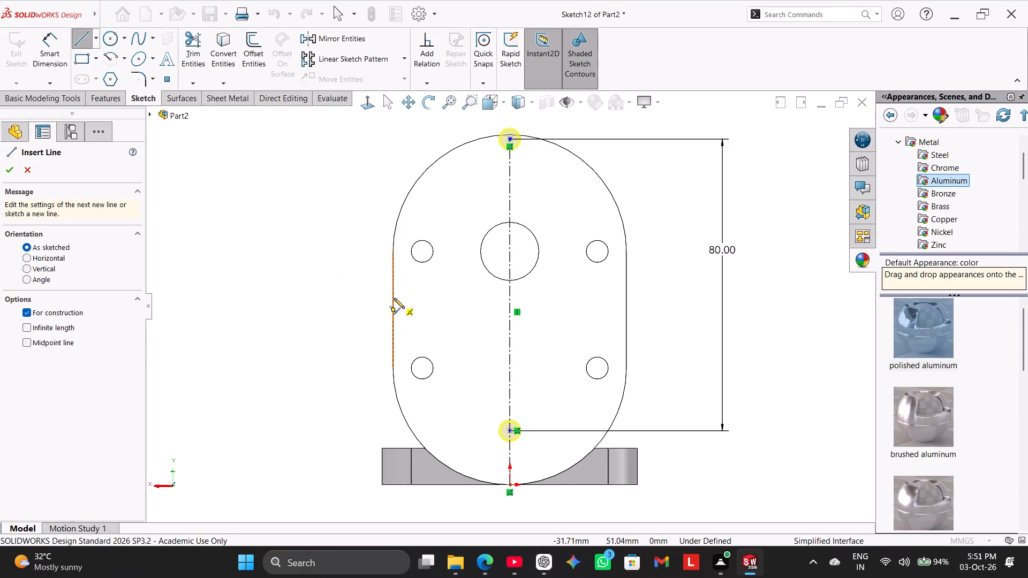
left_click(395, 308)
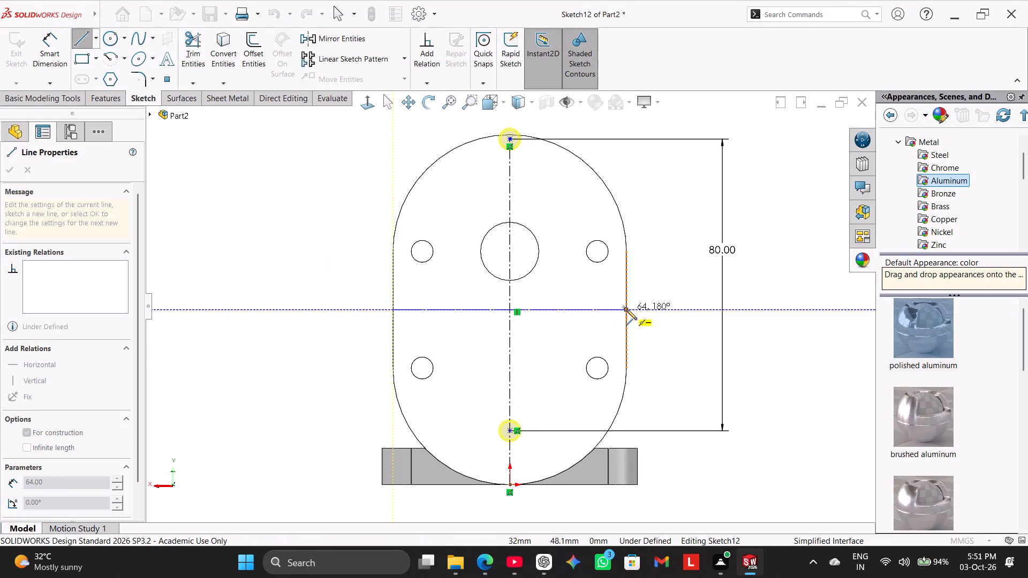
left_click(626, 309)
right_click(229, 249)
left_click(264, 256)
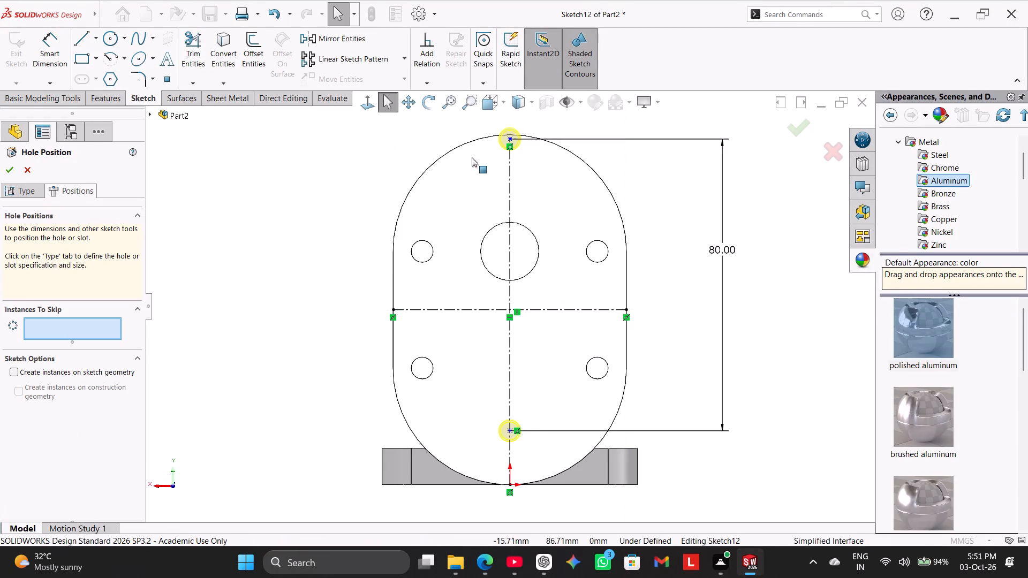
Make the two hole points symmetric about the horizontal construction line and finish editing the tapped hole.
left_click(513, 138, "ctrl")
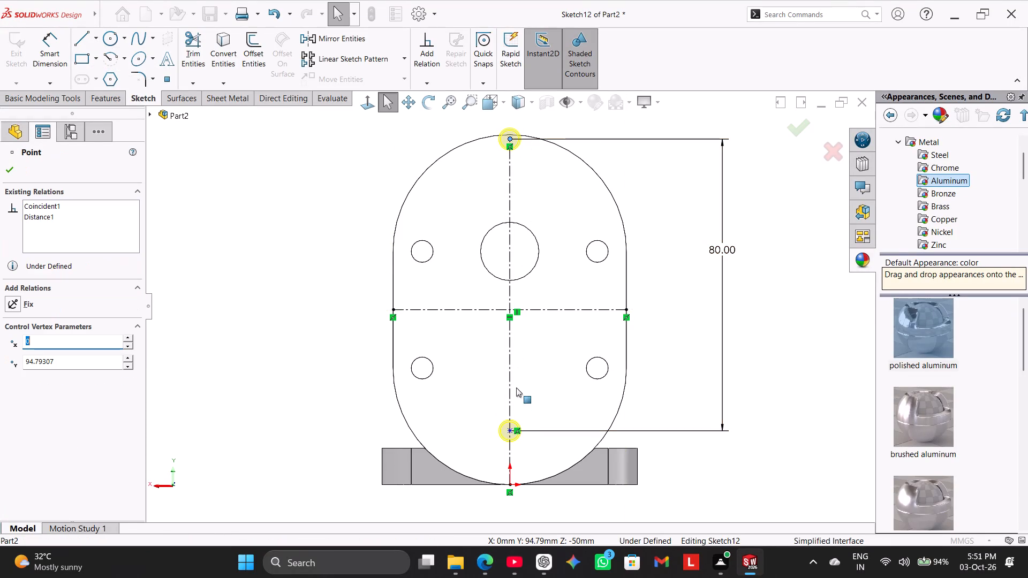
left_click(509, 429, "ctrl")
left_click(552, 313)
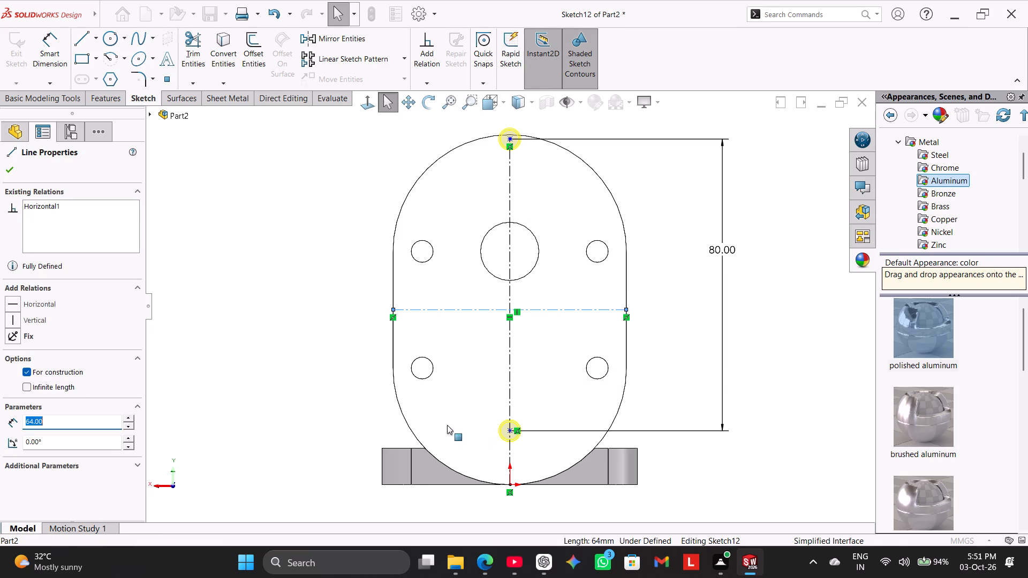
left_click(508, 430, "ctrl")
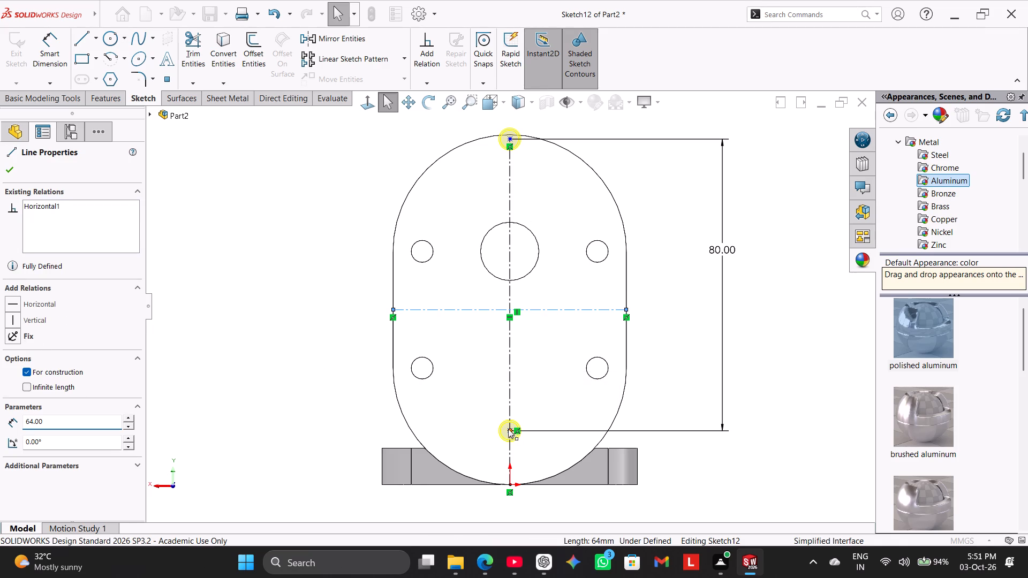
left_click(510, 140, "ctrl")
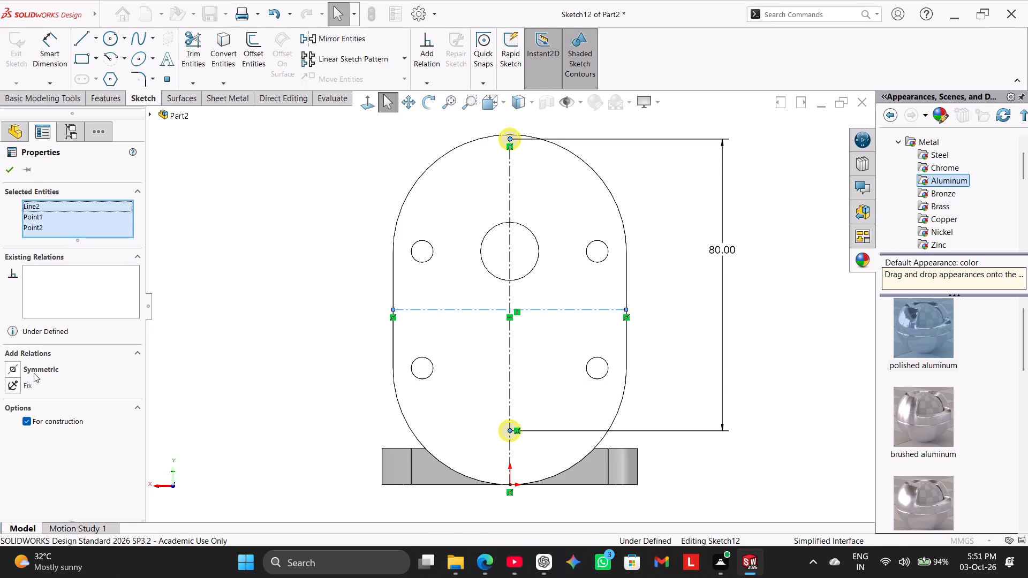
left_click(35, 371)
left_click(175, 342)
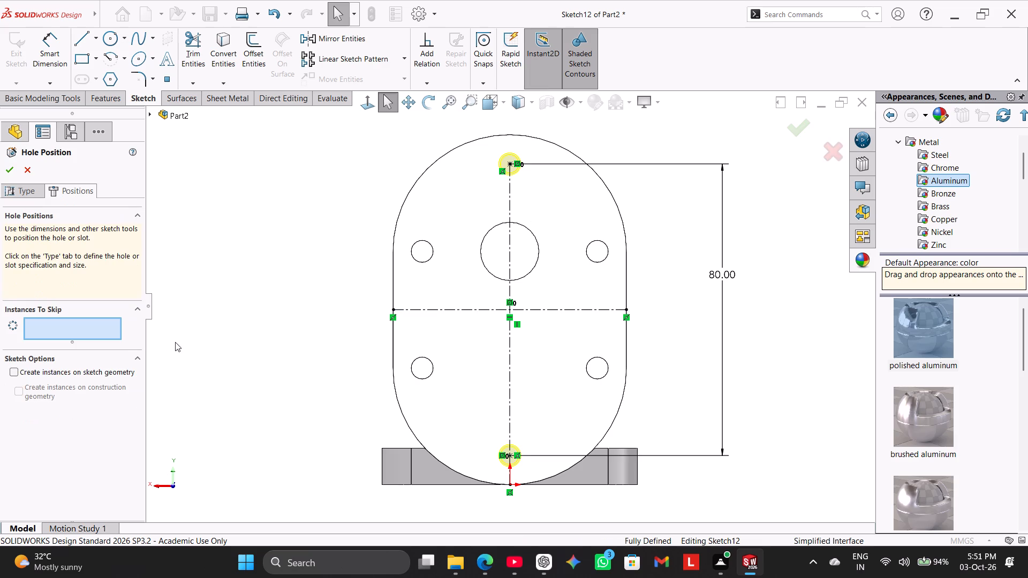
right_click(262, 299)
left_click(235, 318)
left_click(17, 174)
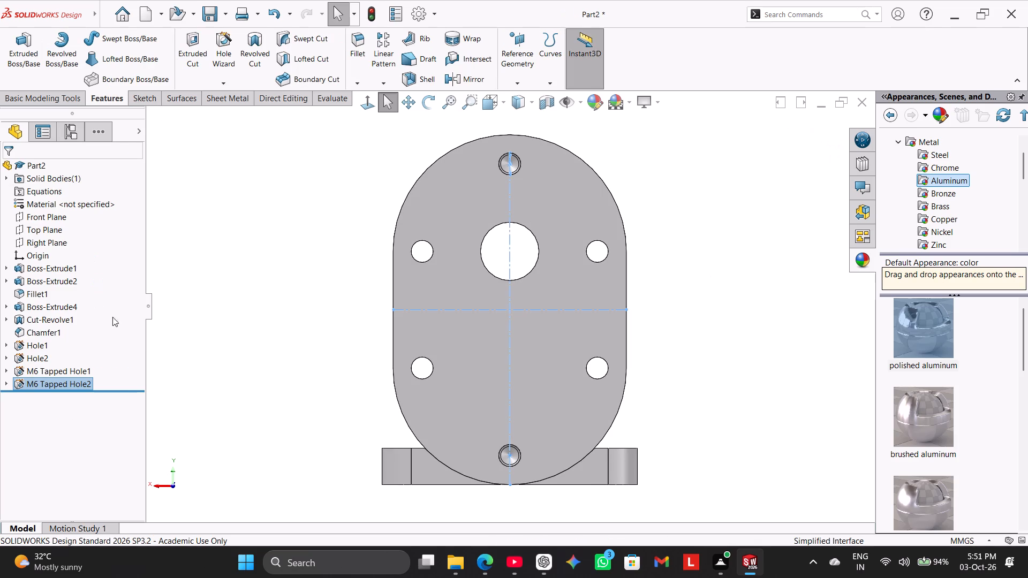
Inspect the tapped holes in a section view cut along the Right Plane, and close the section view.
left_click(220, 303)
middle_click(373, 314)
middle_click_drag(373, 300, 427, 315)
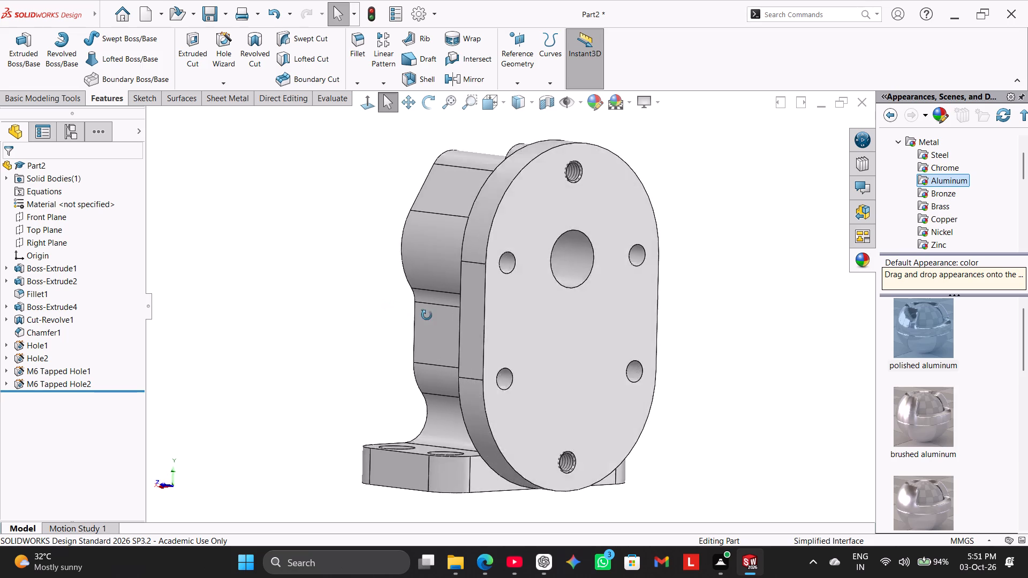
middle_click_drag(427, 315, 487, 341)
right_click_drag(278, 306, 425, 206)
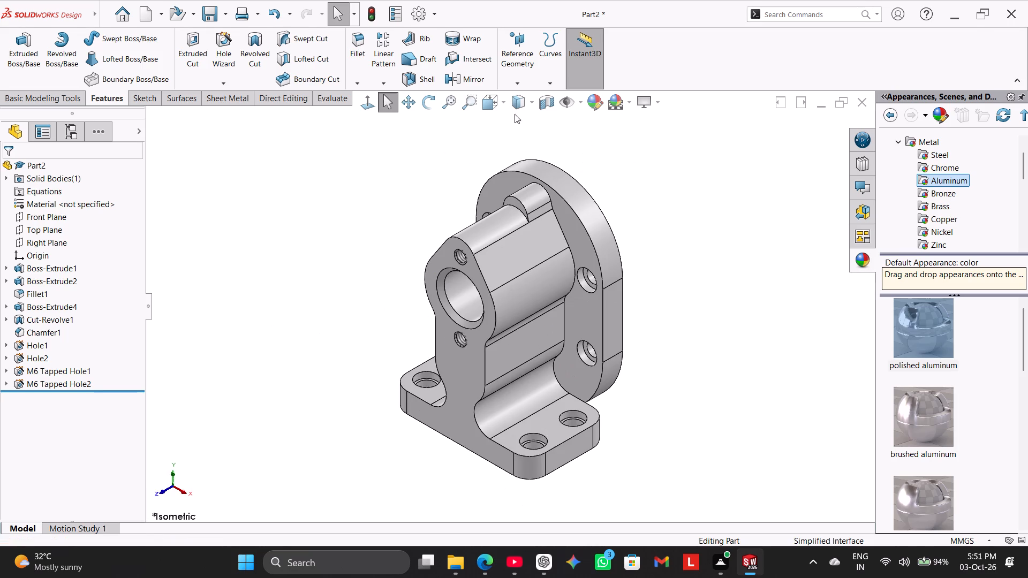
left_click(553, 97)
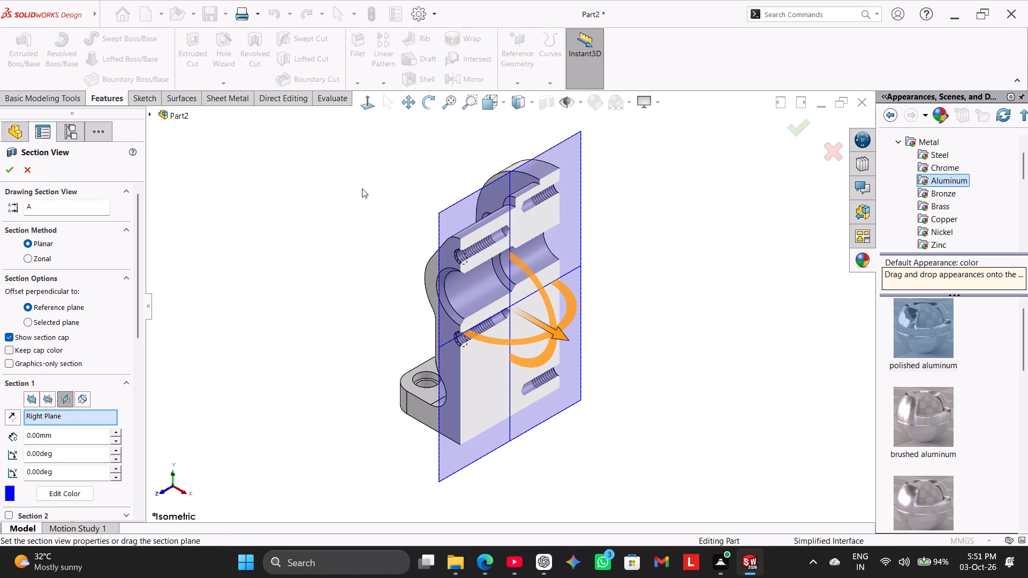
middle_click_drag(373, 240, 329, 187)
scroll(329, 187, "down", 1)
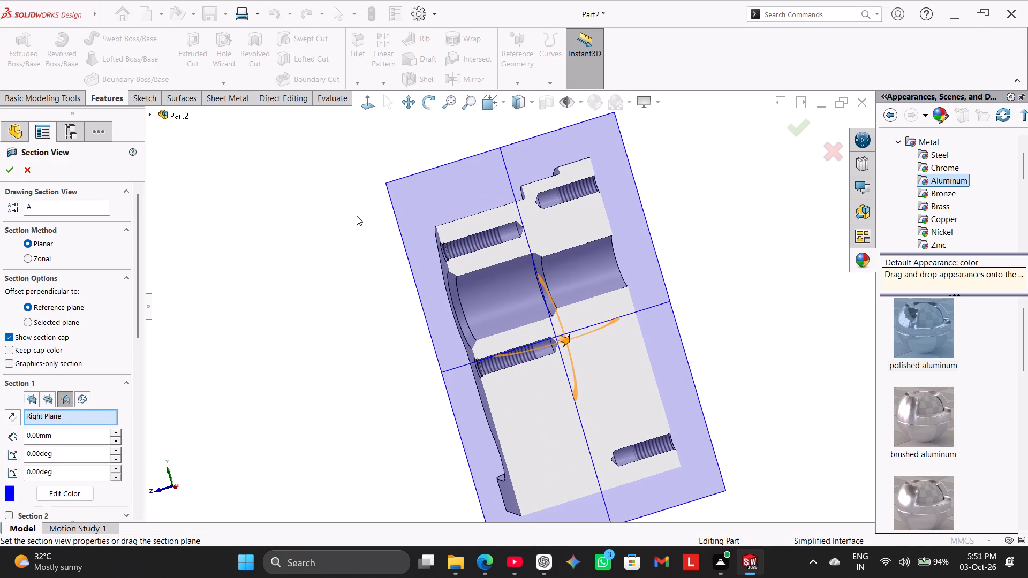
middle_click_drag(364, 247, 341, 230)
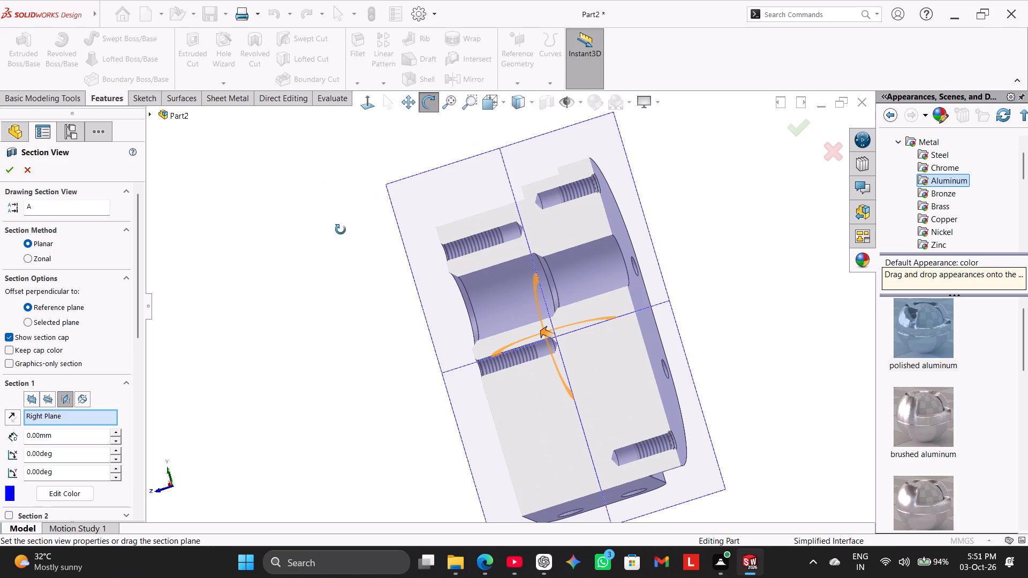
middle_click_drag(341, 230, 353, 236)
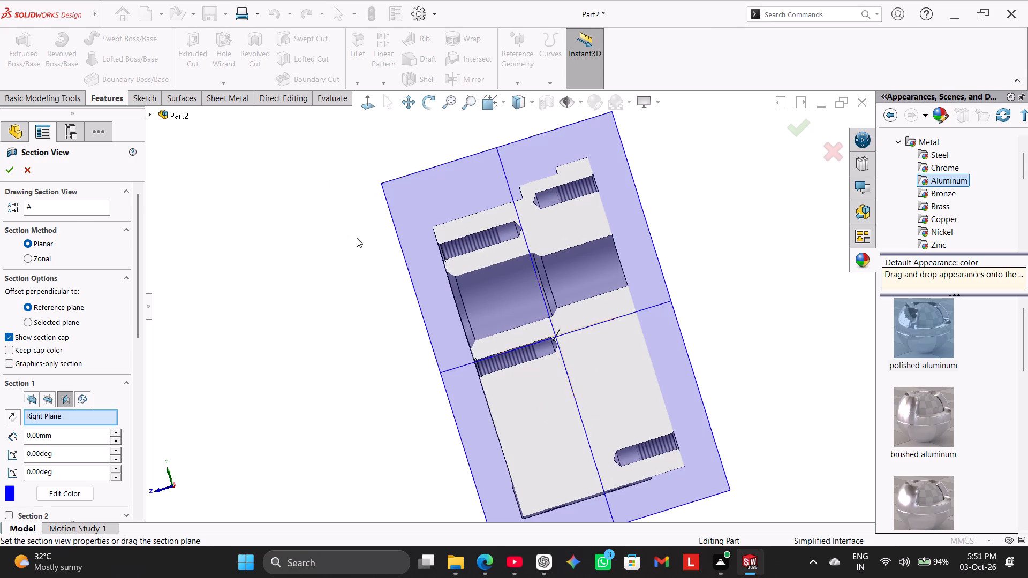
left_click(7, 174)
right_click_drag(245, 284, 335, 256)
left_click(542, 102)
right_click_drag(290, 272, 473, 205)
left_click(405, 222)
Edit the front M6 tapped holes so their 25 mm blind depth is measured up to the shoulder.
right_click(49, 372)
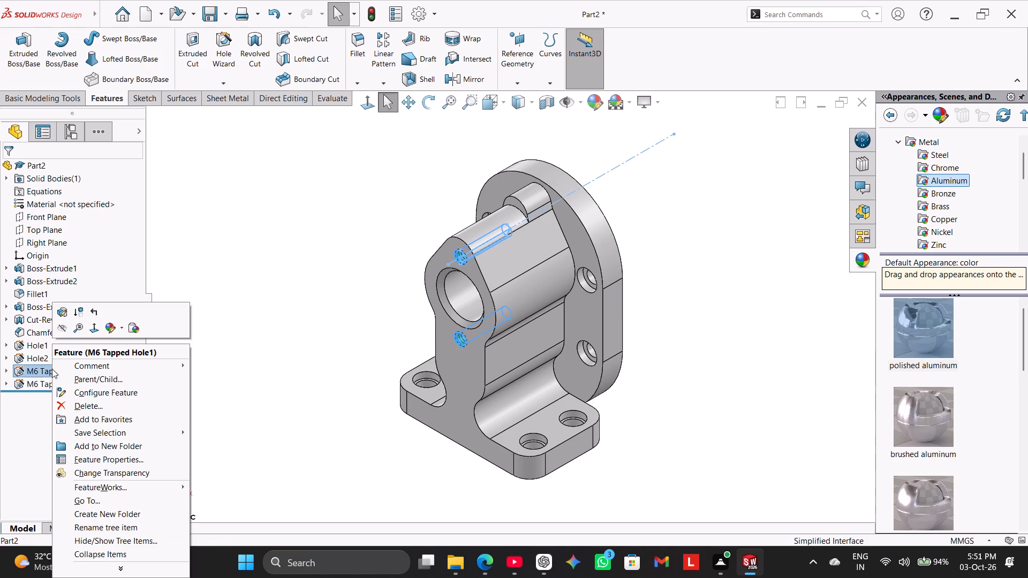
left_click(60, 310)
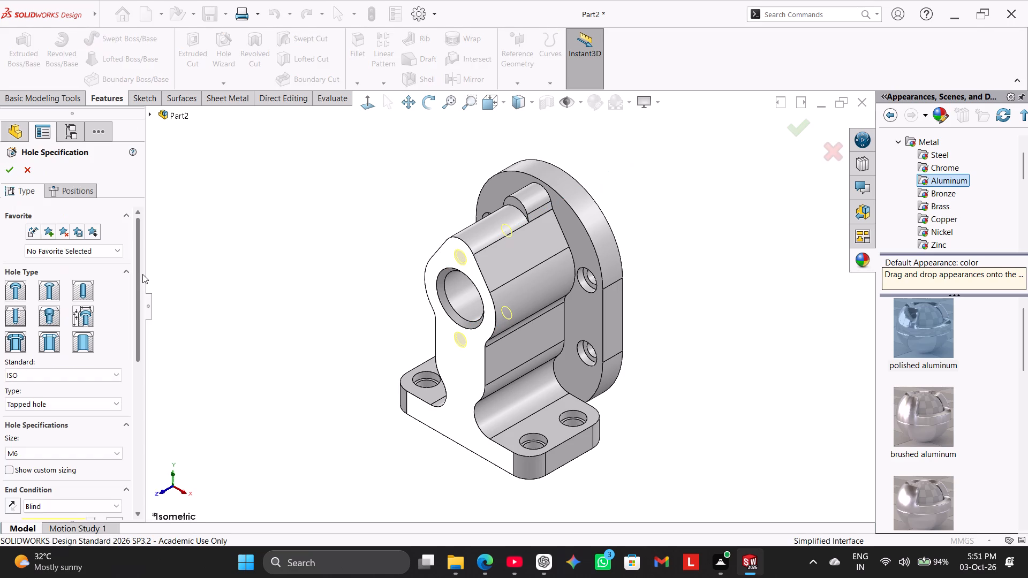
left_click_drag(142, 273, 141, 349)
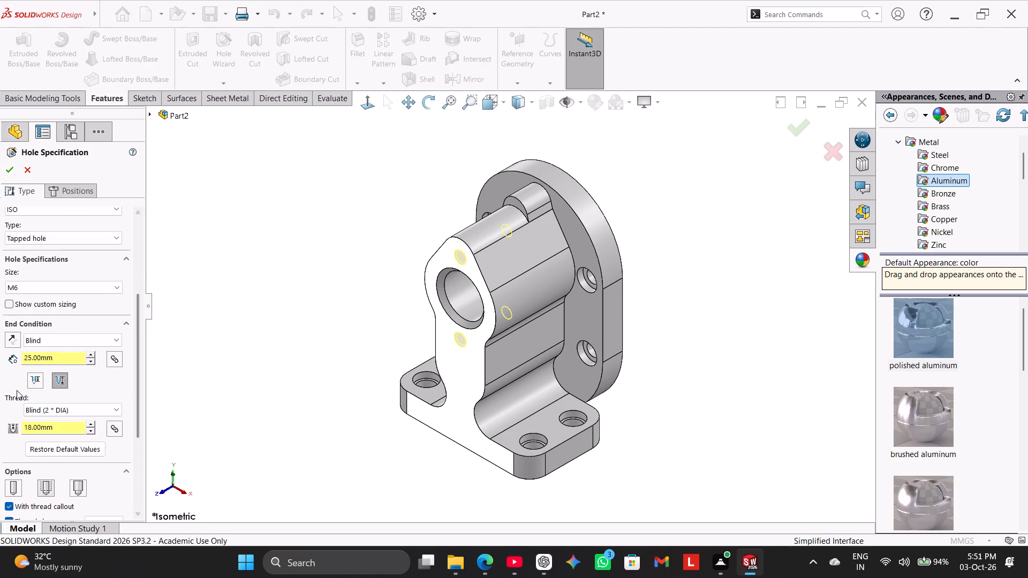
left_click(35, 382)
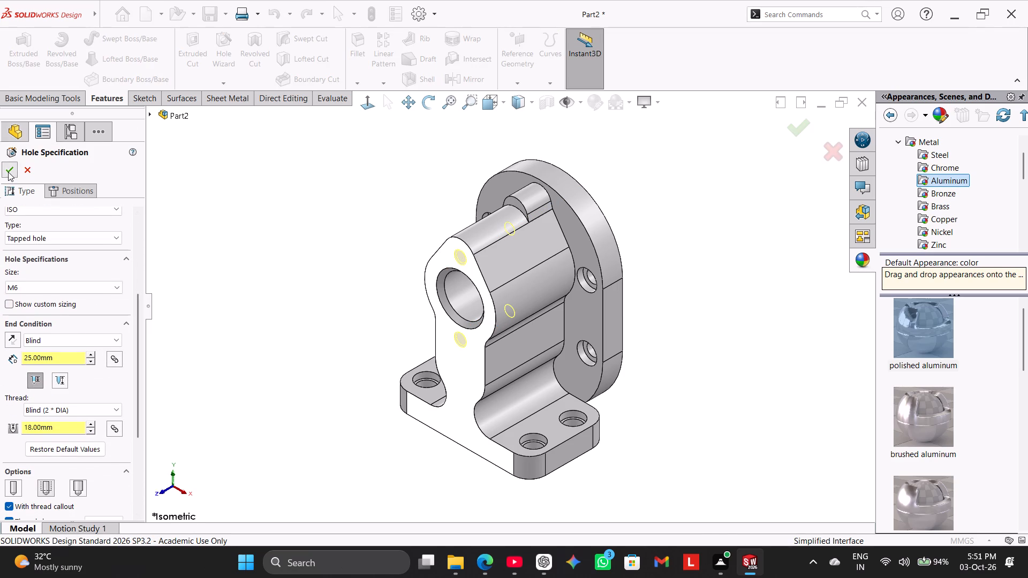
left_click(8, 172)
right_click(268, 250)
right_click_drag(257, 264, 307, 233)
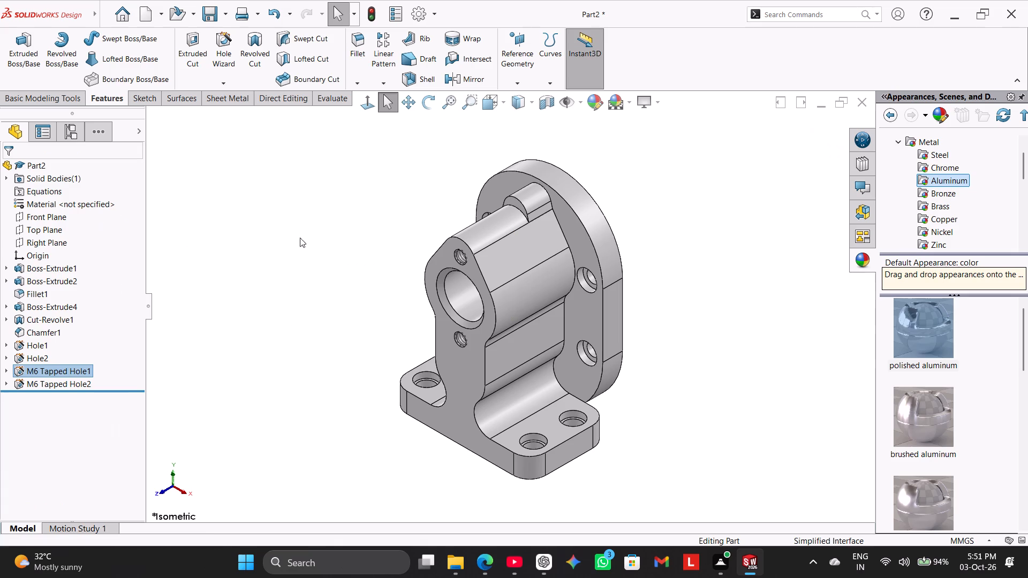
right_click_drag(286, 245, 409, 155)
Start a new Hole Wizard feature with the plain Hole type, working from the back of the plate.
middle_click_drag(673, 275, 567, 309)
middle_click(565, 313)
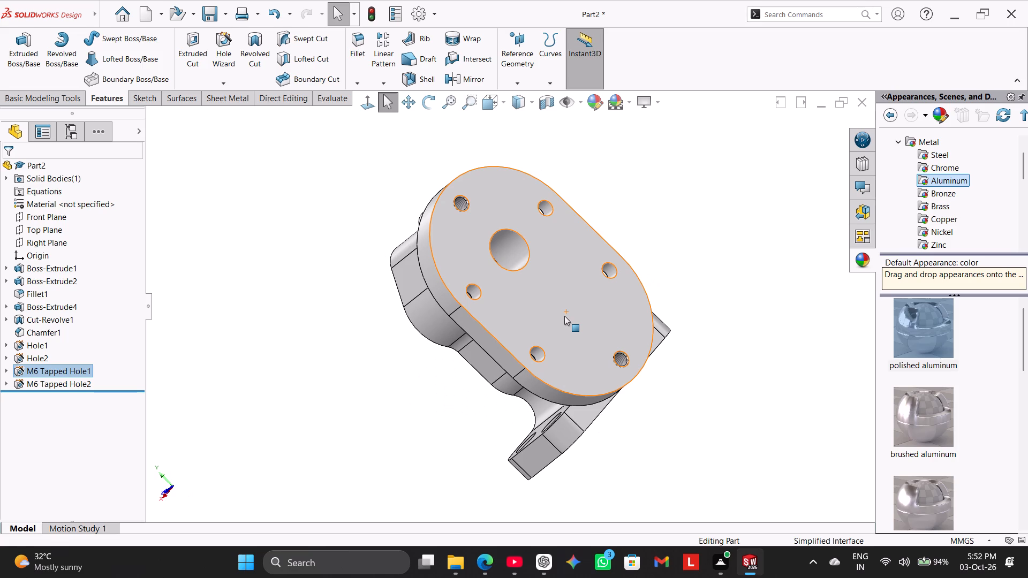
left_click(229, 63)
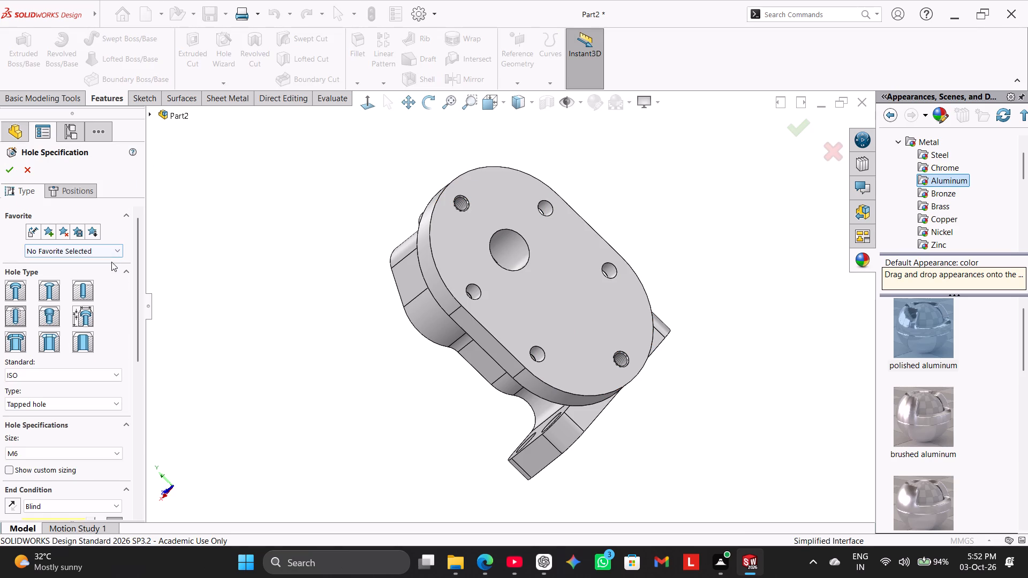
left_click(114, 251)
left_click(114, 251)
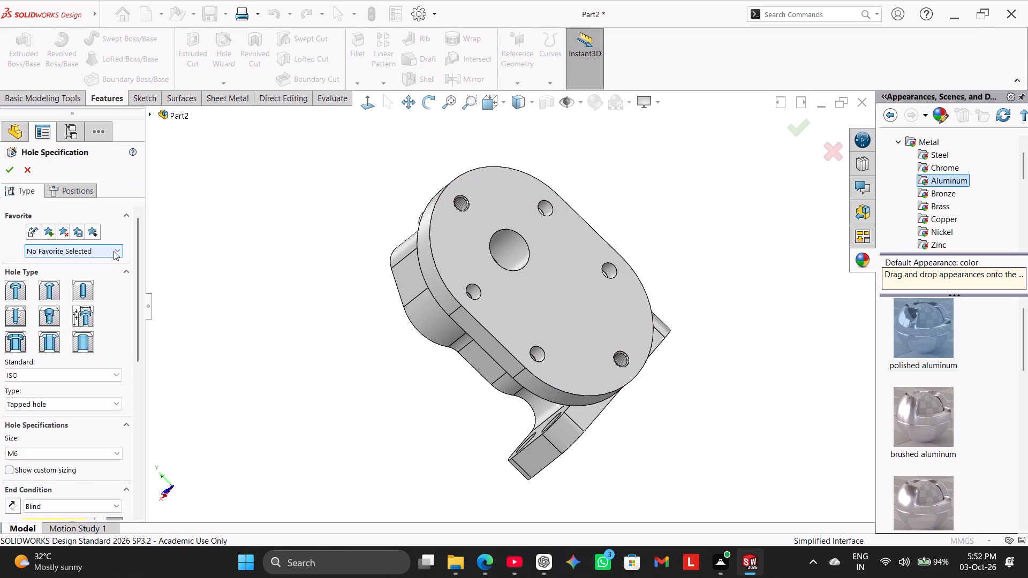
left_click(87, 319)
left_click(86, 235)
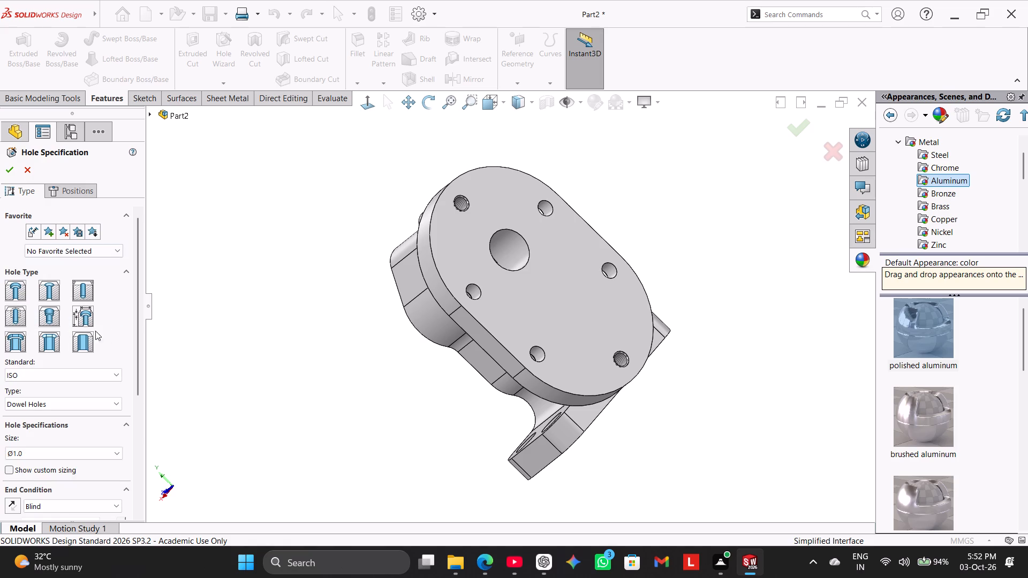
Look through the available sizes for the ISO Dowel Holes type.
left_click(98, 406)
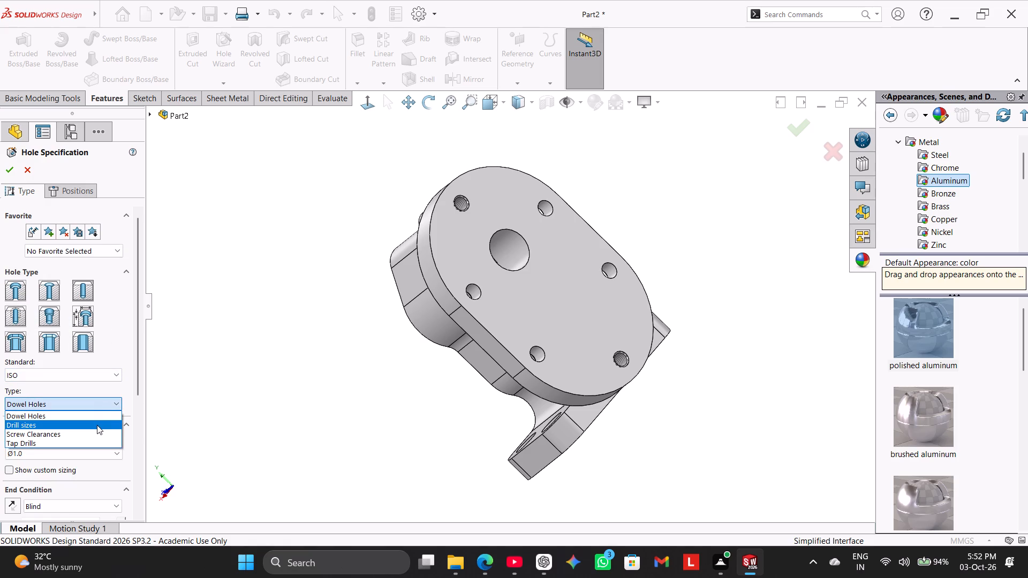
left_click(97, 418)
double_click(87, 449)
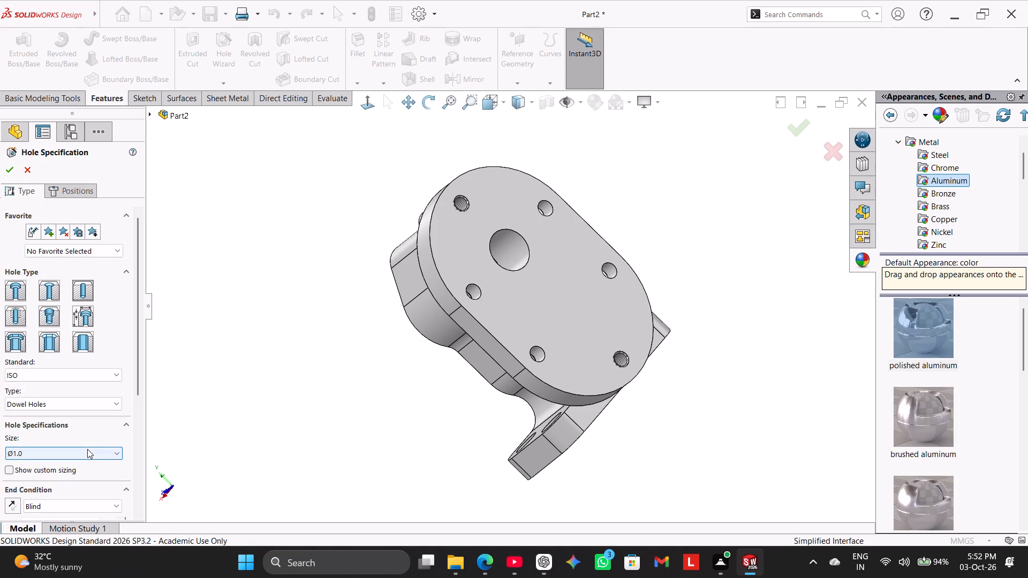
left_click(87, 449)
scroll(80, 376, "down", 2)
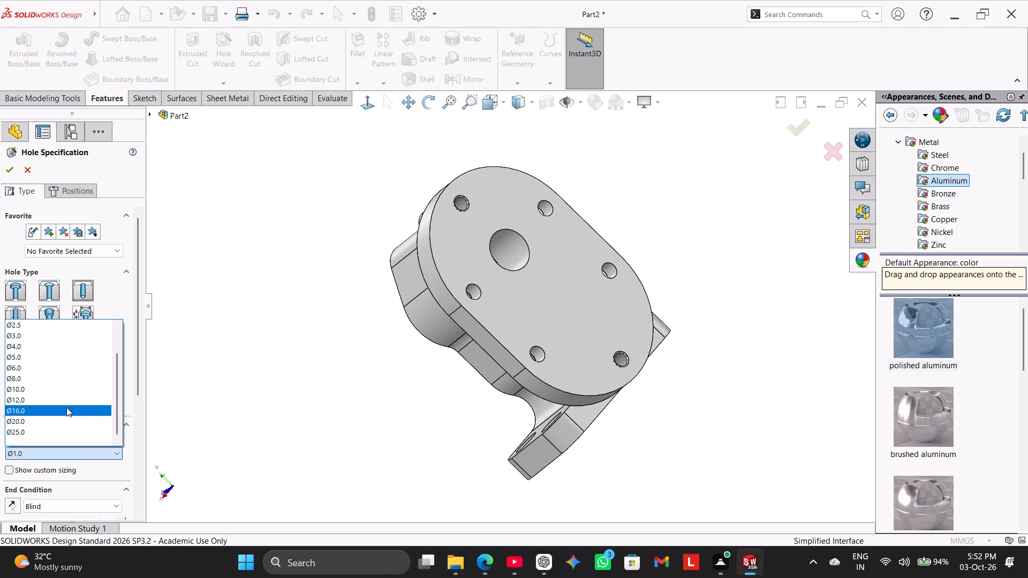
scroll(66, 407, "down", 3)
left_click(118, 282)
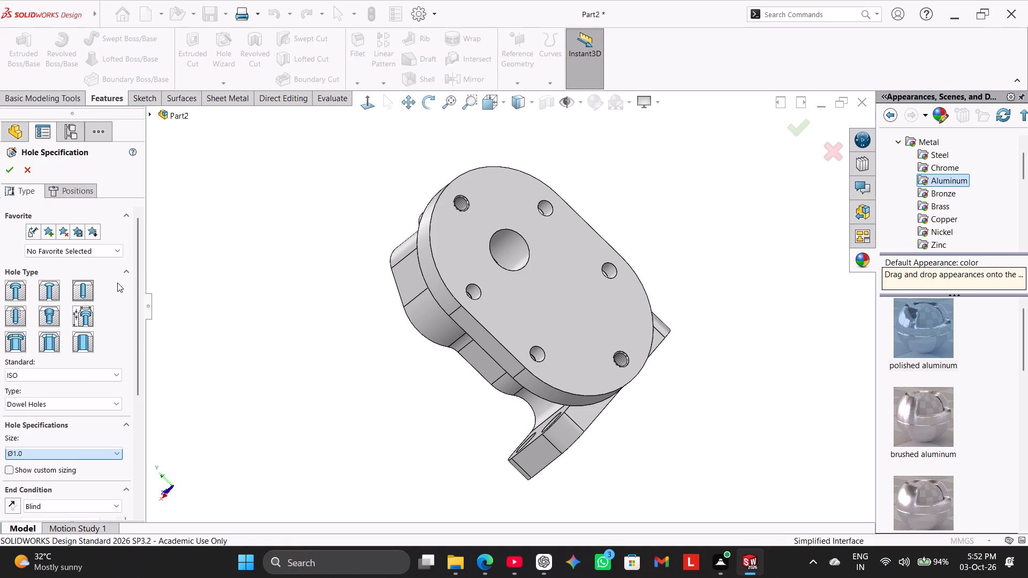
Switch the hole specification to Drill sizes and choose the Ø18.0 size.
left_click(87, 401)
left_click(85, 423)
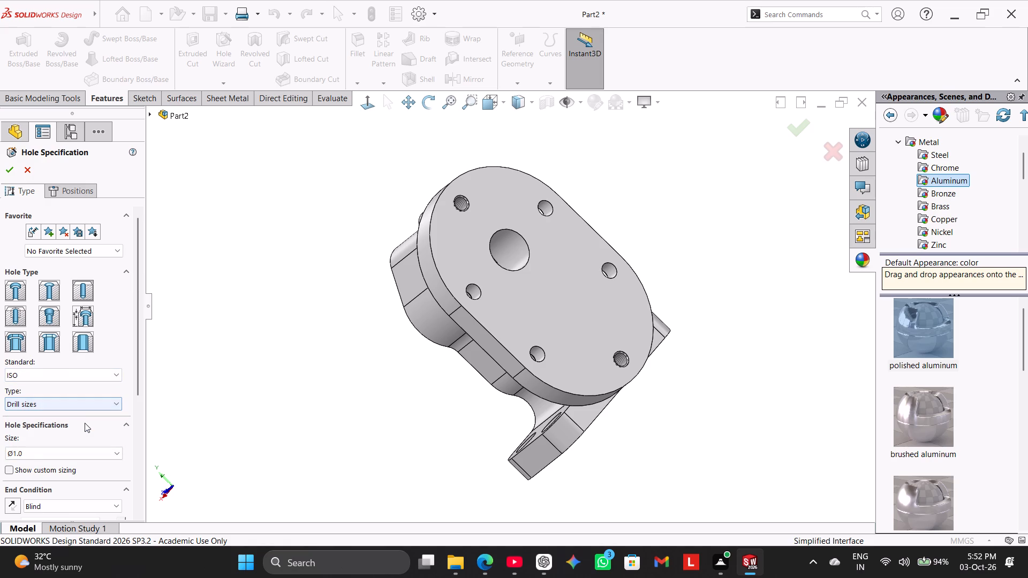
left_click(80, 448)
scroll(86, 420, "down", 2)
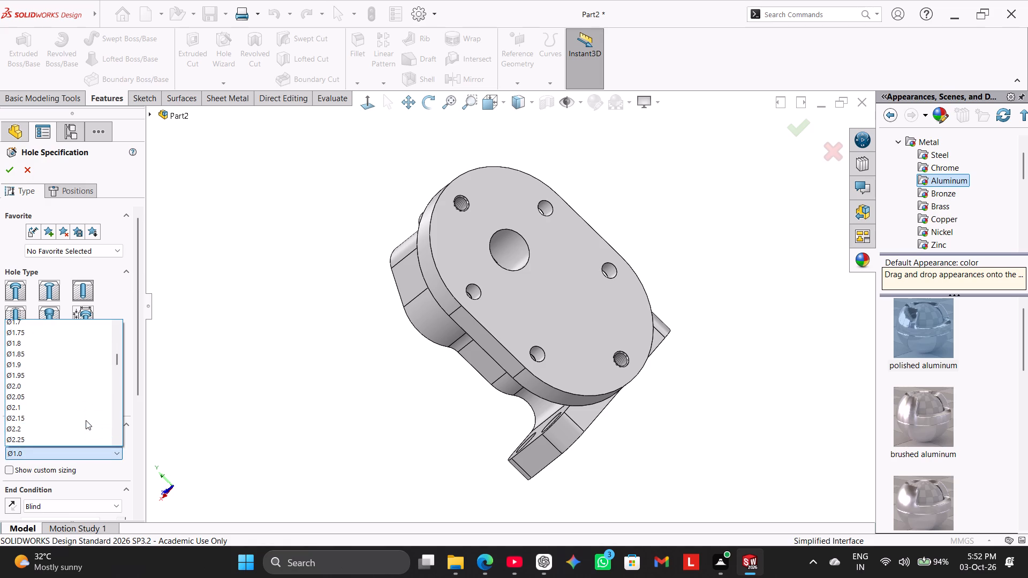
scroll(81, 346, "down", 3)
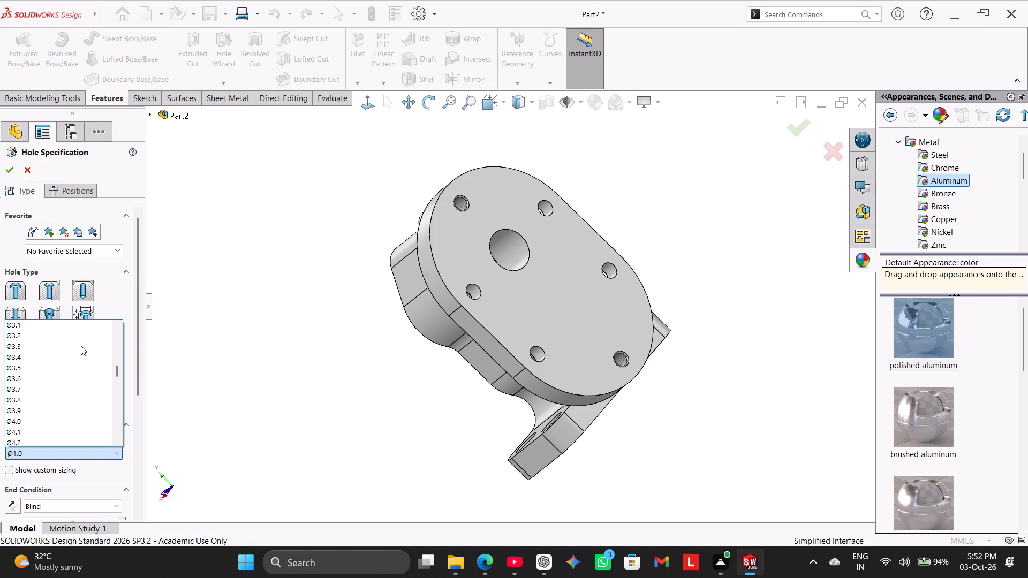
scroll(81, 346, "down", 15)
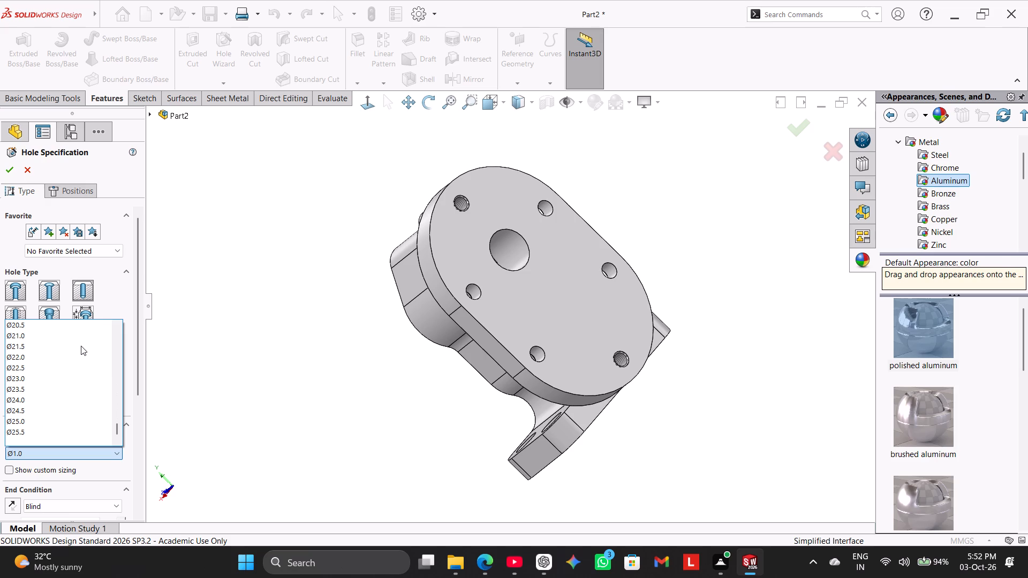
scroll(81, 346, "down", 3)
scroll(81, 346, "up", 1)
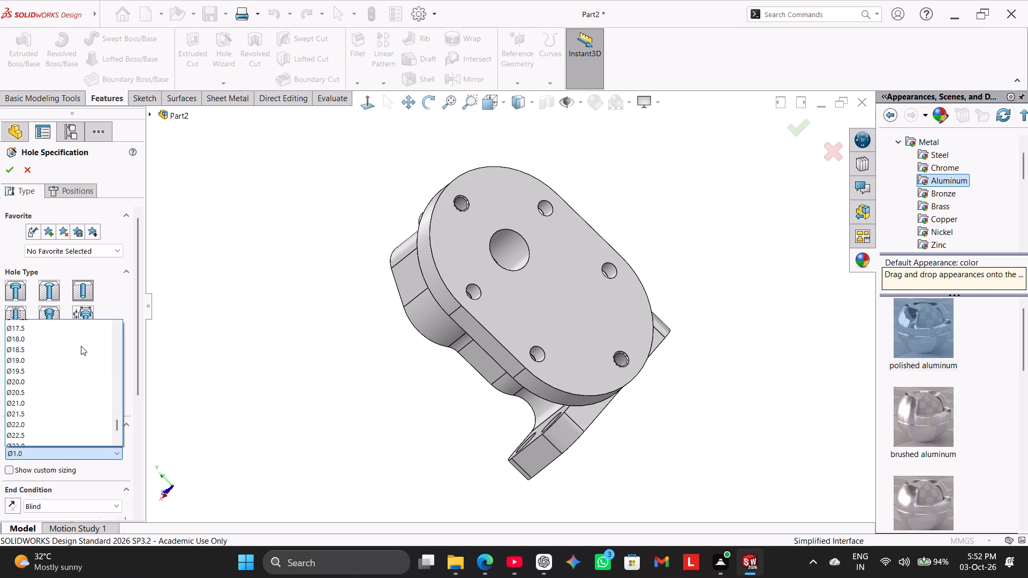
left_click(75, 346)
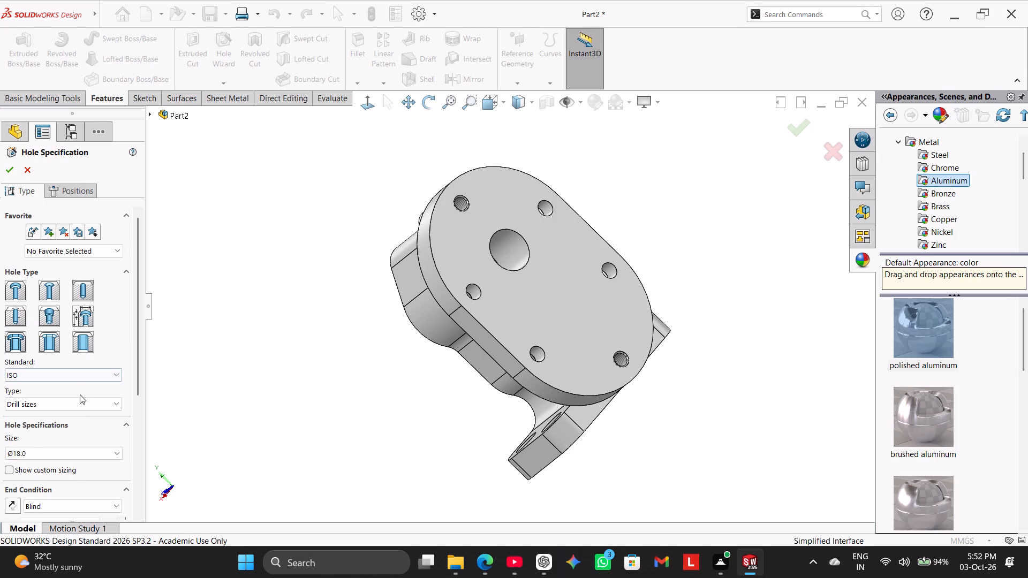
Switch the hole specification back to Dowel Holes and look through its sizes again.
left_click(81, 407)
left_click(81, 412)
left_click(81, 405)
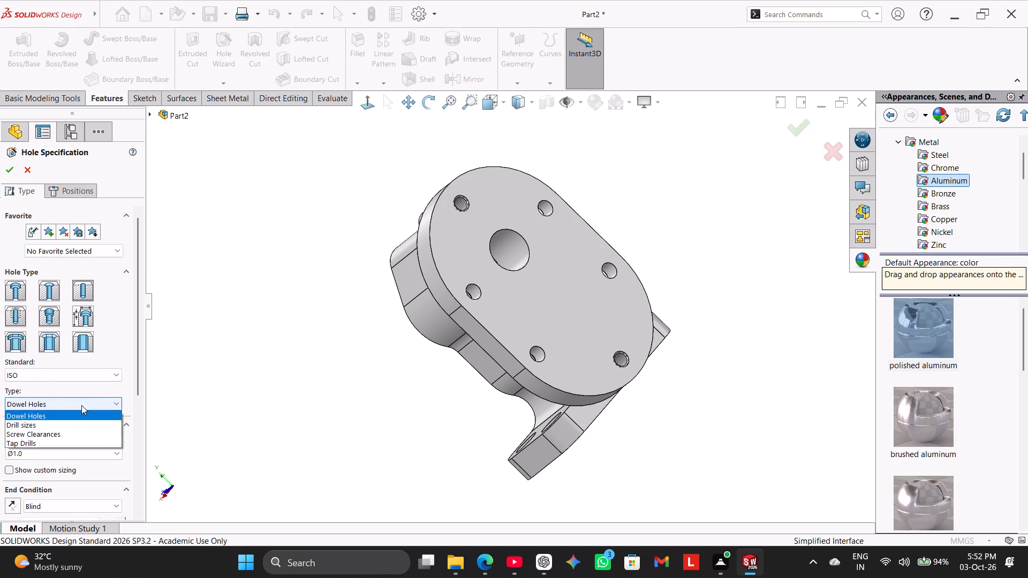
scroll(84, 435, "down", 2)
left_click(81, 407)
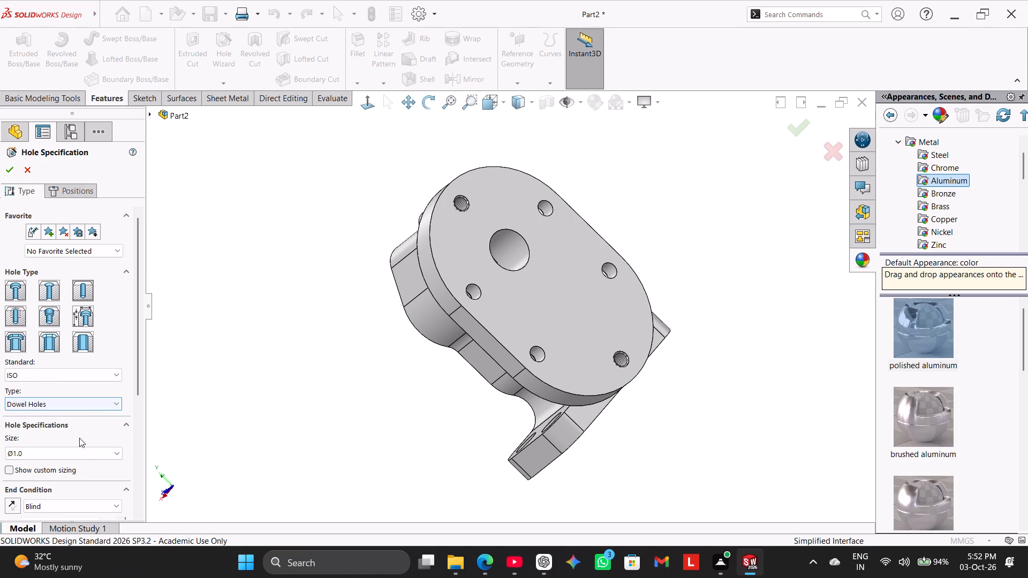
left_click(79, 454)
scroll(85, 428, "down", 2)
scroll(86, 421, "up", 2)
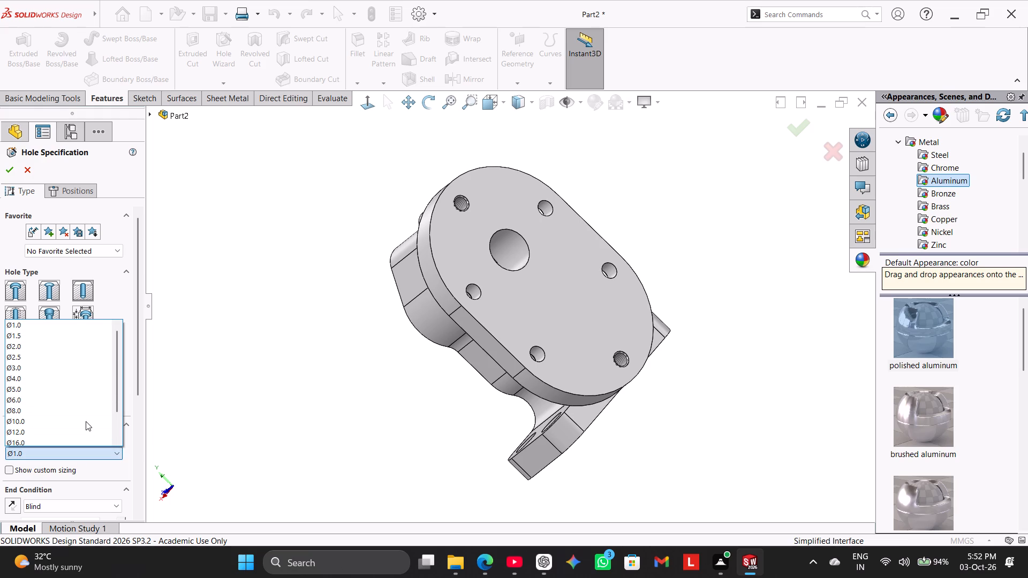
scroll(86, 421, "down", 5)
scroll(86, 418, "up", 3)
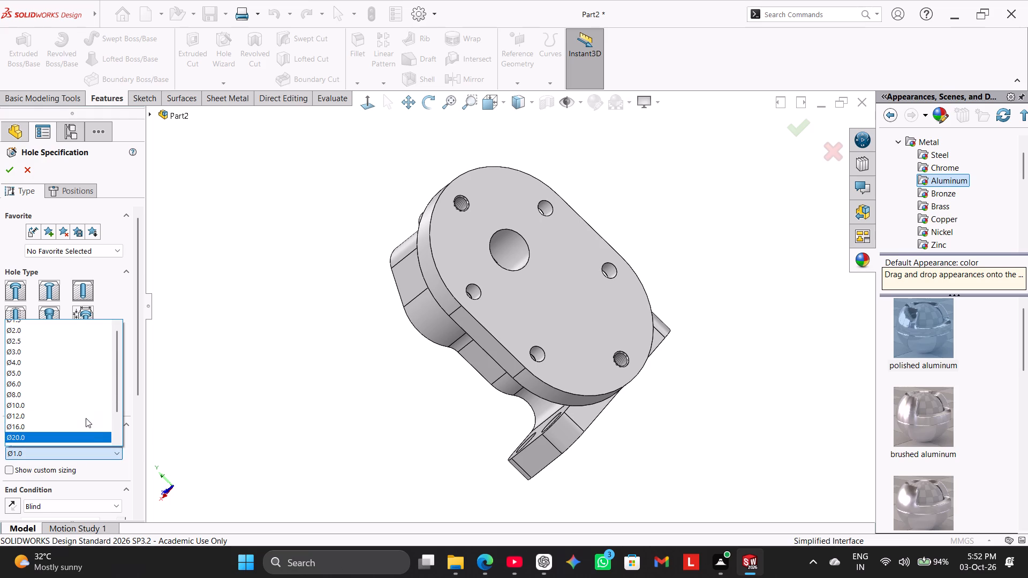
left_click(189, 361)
Switch the hole specification from Dowel Holes to Drill sizes and choose the Ø18.0 size.
left_click(101, 404)
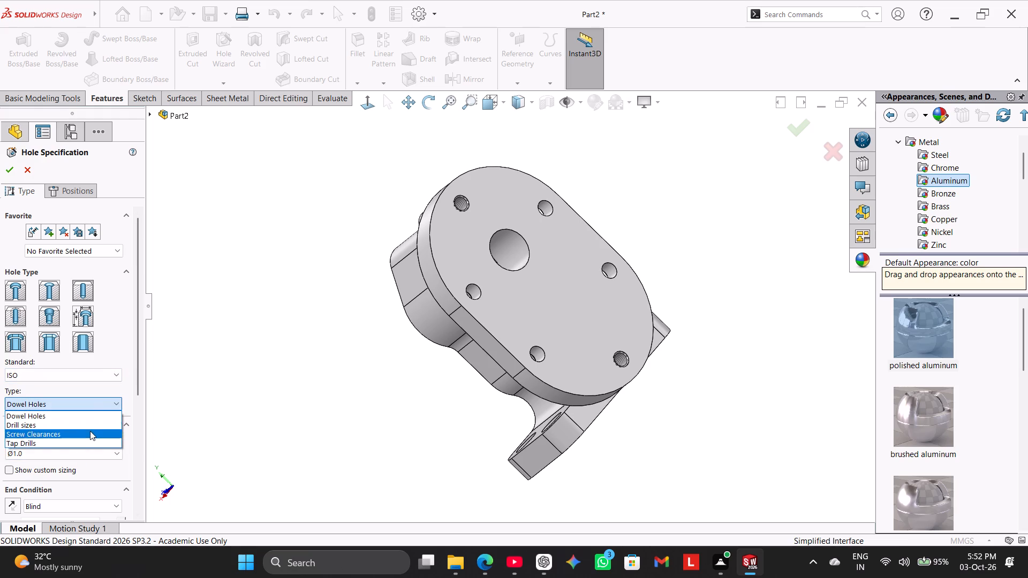
left_click(90, 420)
left_click(81, 454)
scroll(90, 381, "down", 7)
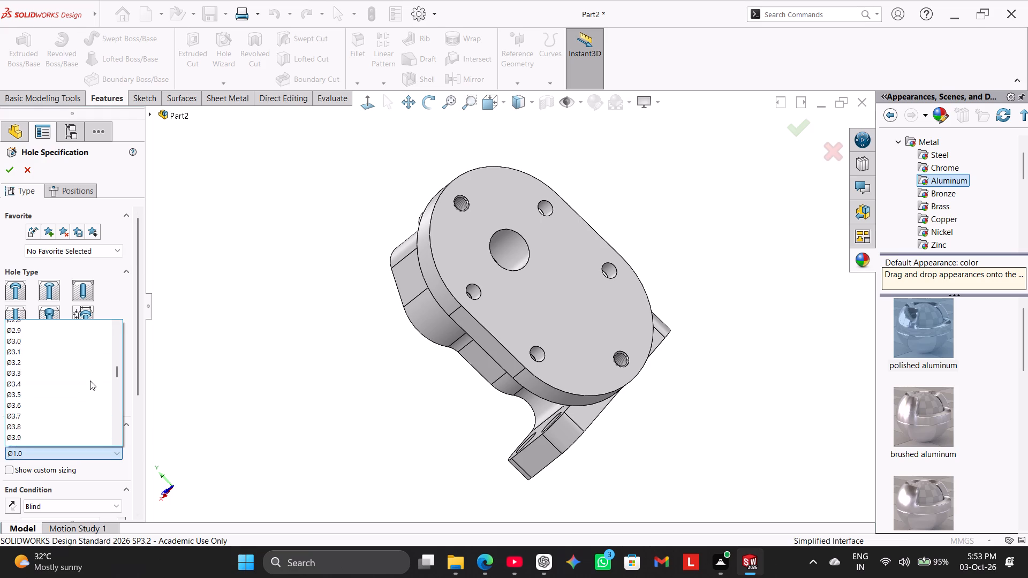
scroll(72, 379, "down", 15)
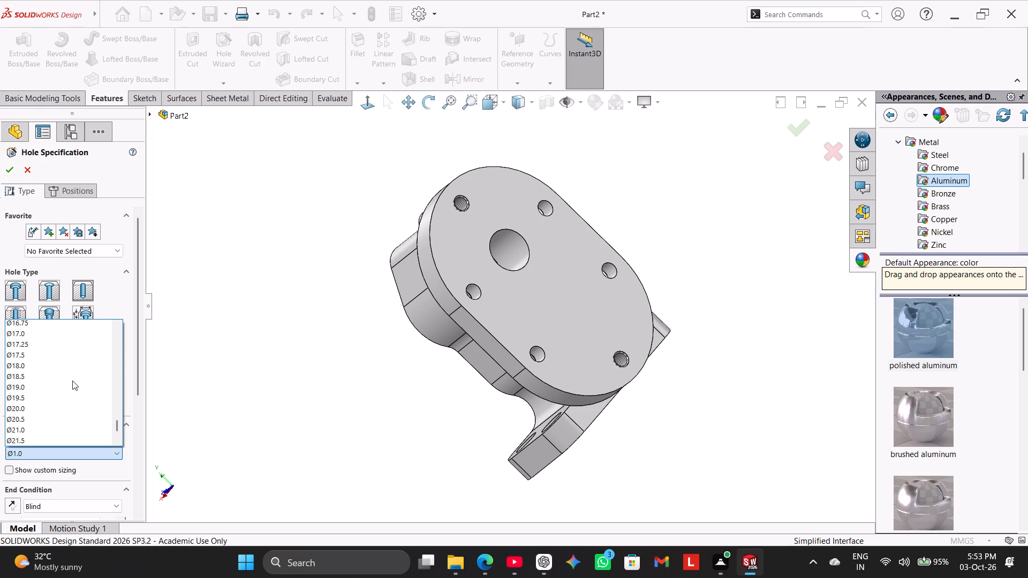
scroll(72, 381, "up", 3)
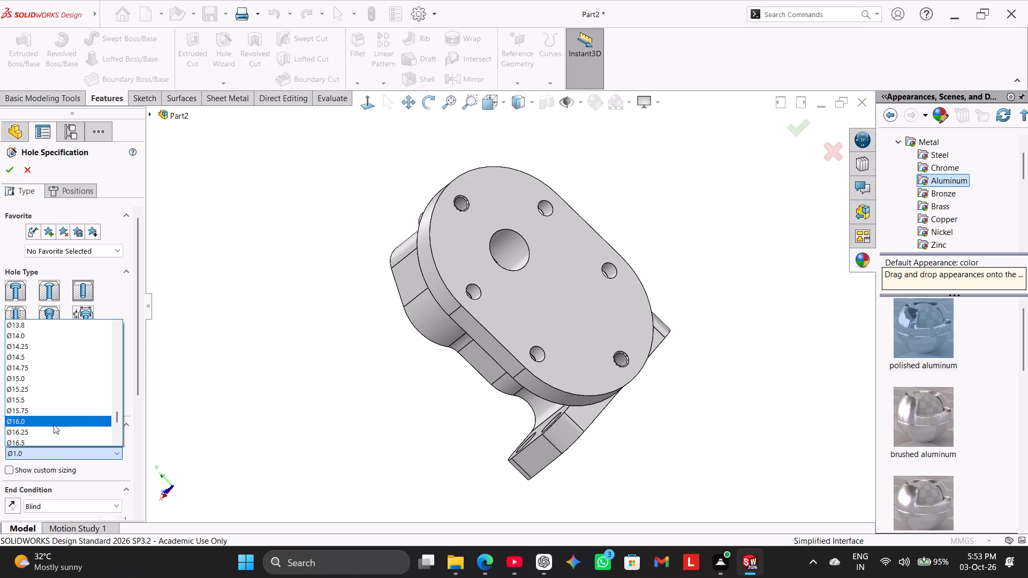
scroll(54, 424, "down", 1)
left_click(47, 422)
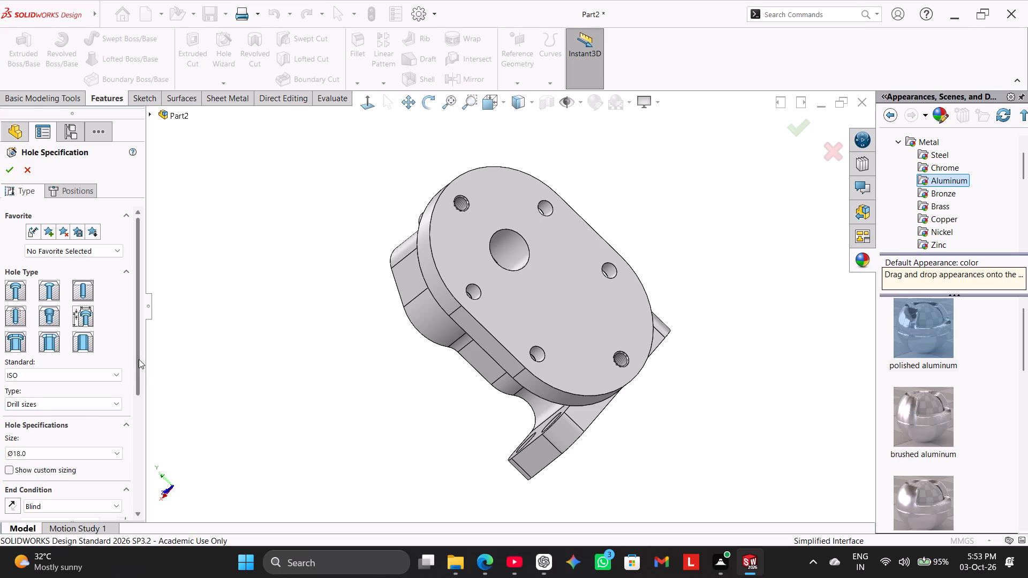
Set the Ø18.0 hole's blind depth to 20 mm.
left_click_drag(139, 359, 141, 466)
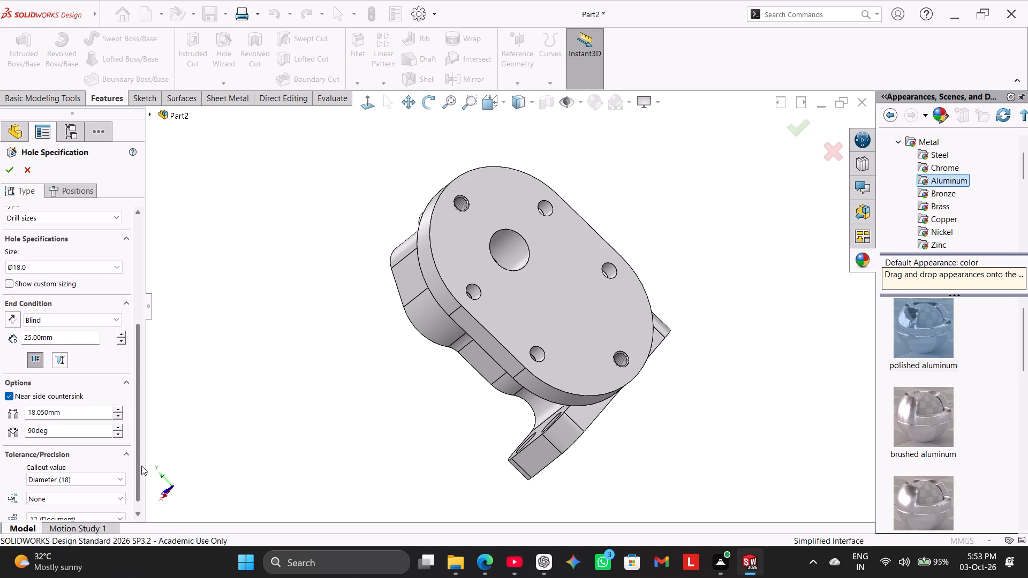
left_click_drag(141, 466, 138, 465)
double_click(57, 339)
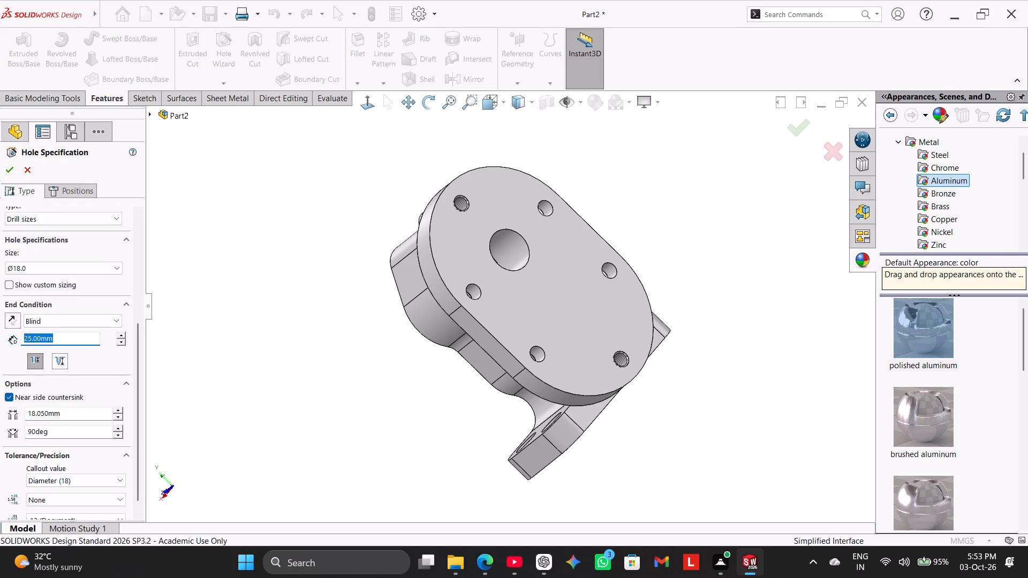
type("20")
key("Return")
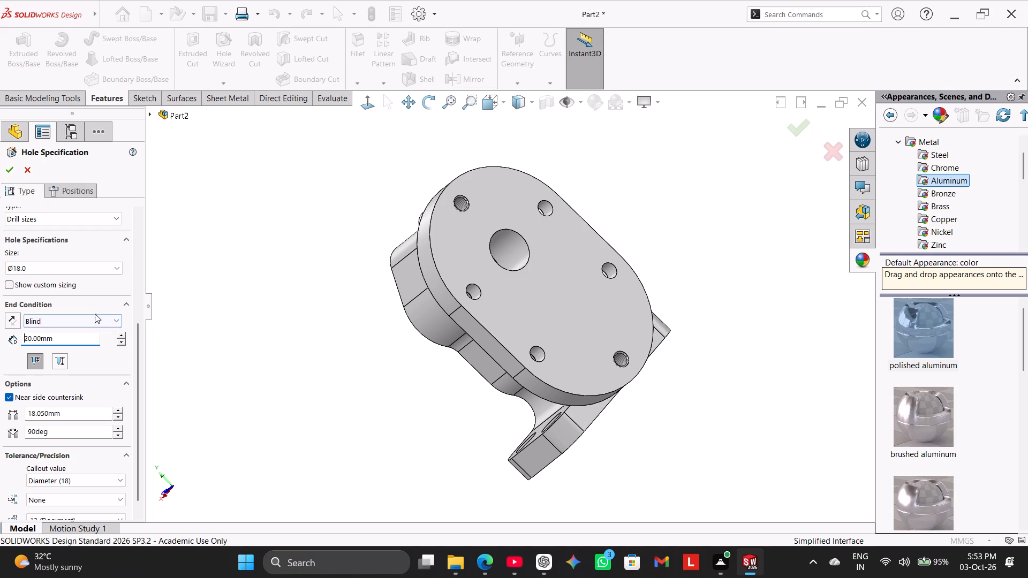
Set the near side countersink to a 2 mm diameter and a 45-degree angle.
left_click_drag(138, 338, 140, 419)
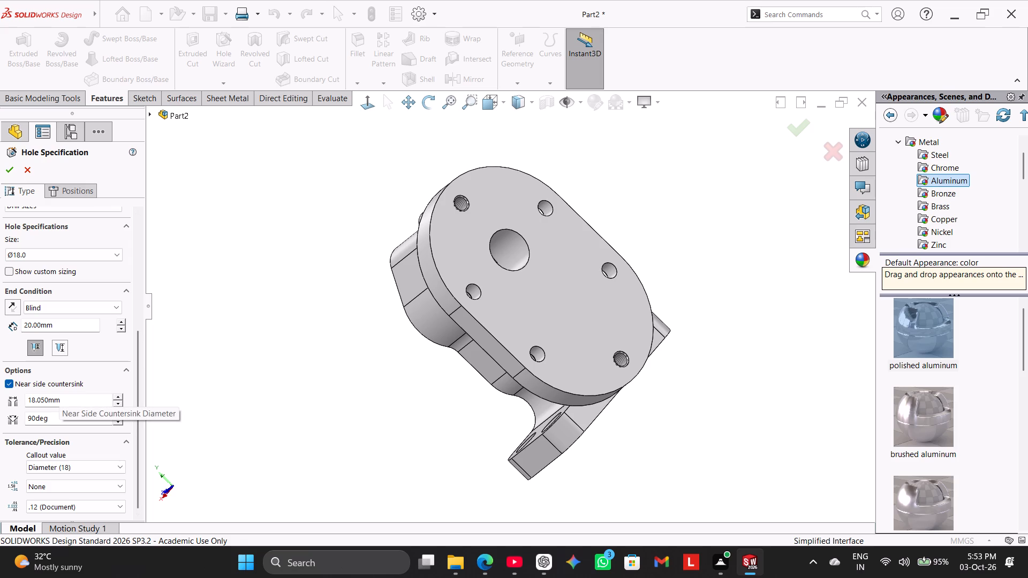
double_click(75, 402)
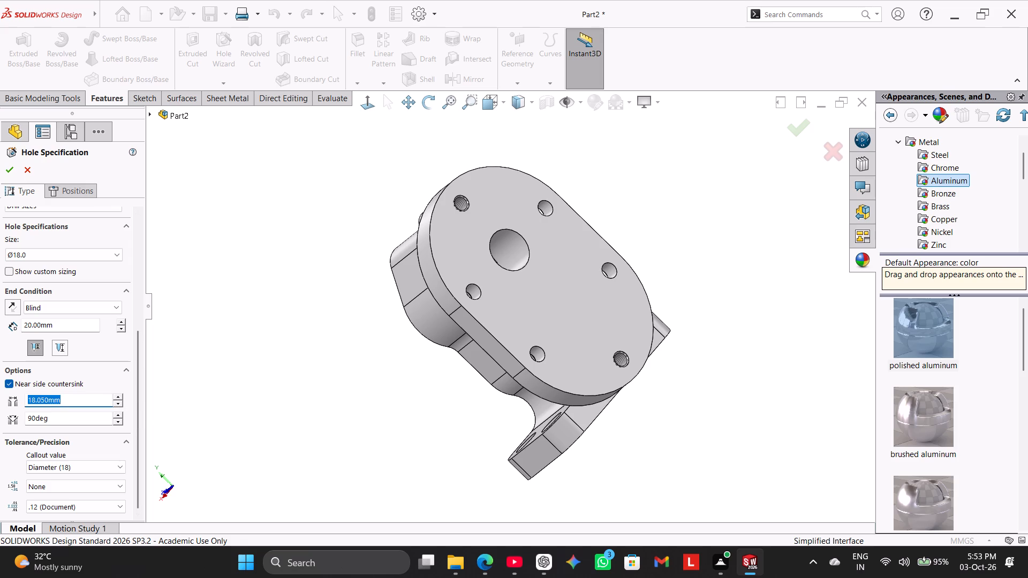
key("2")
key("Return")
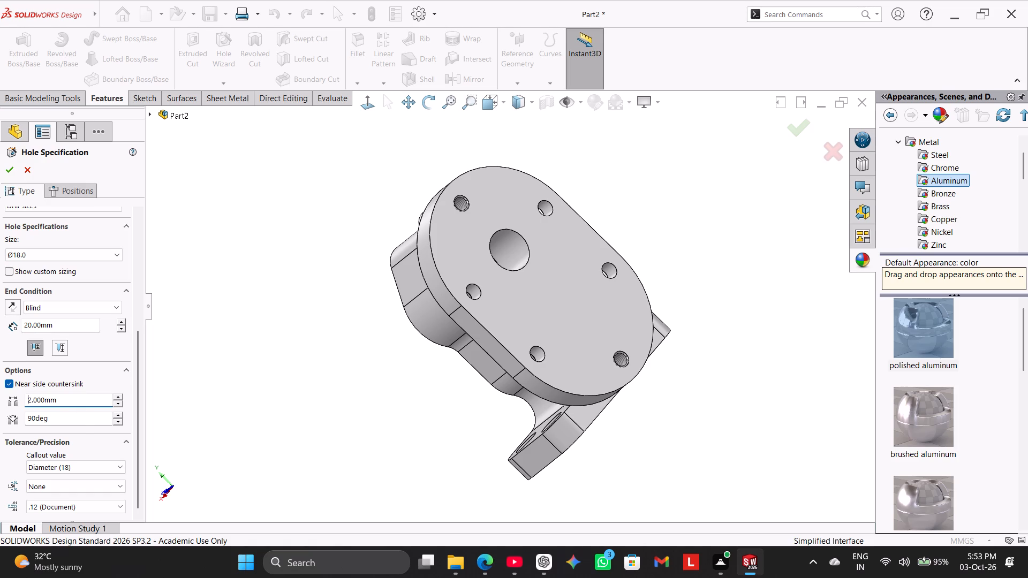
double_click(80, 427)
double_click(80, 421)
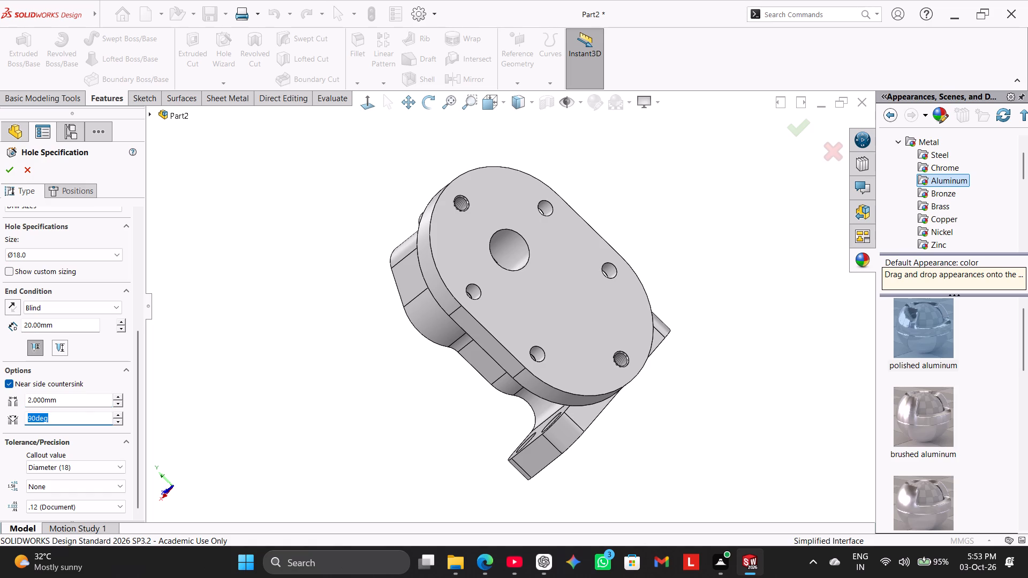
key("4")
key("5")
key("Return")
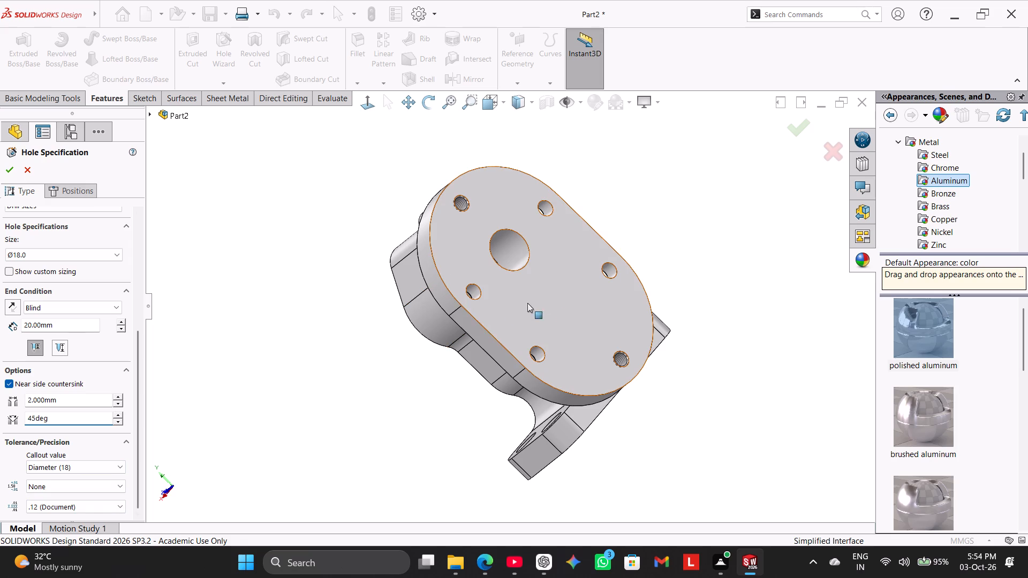
Place the hole on the plate's back face, centred between the two lower small holes, about 32 mm above the origin.
left_click(76, 186)
left_click(567, 300)
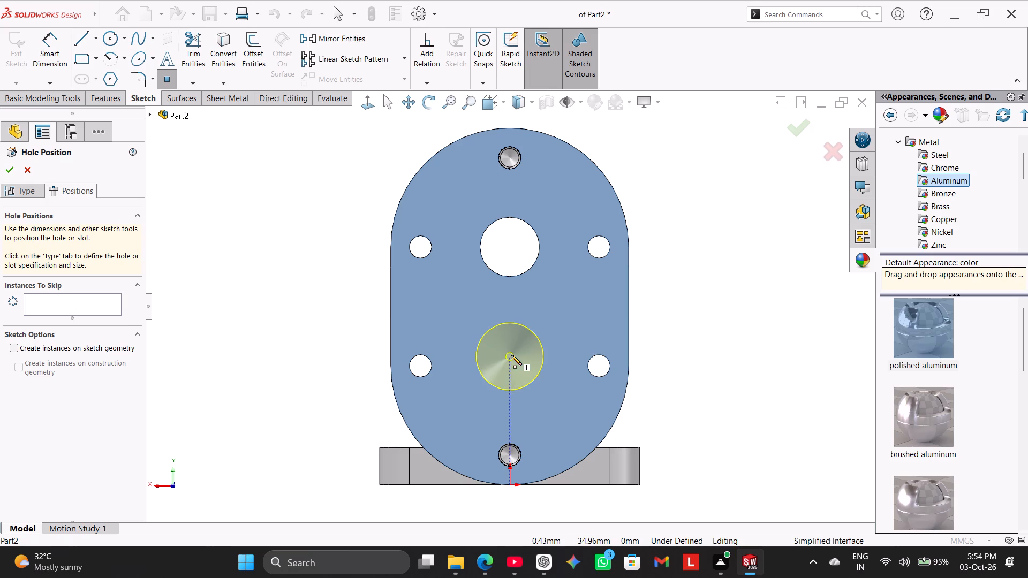
left_click(509, 365)
right_click(301, 277)
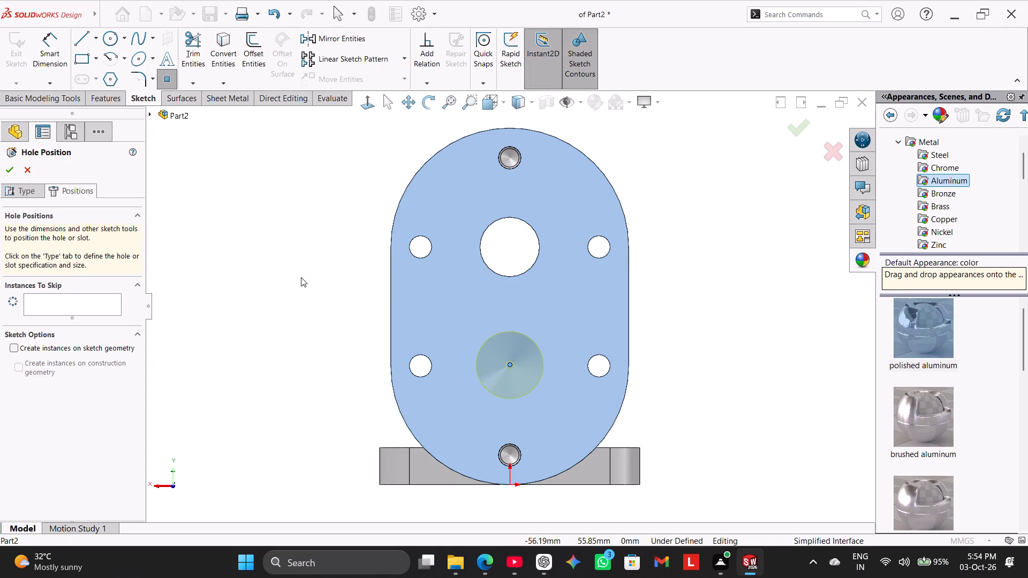
left_click(329, 289)
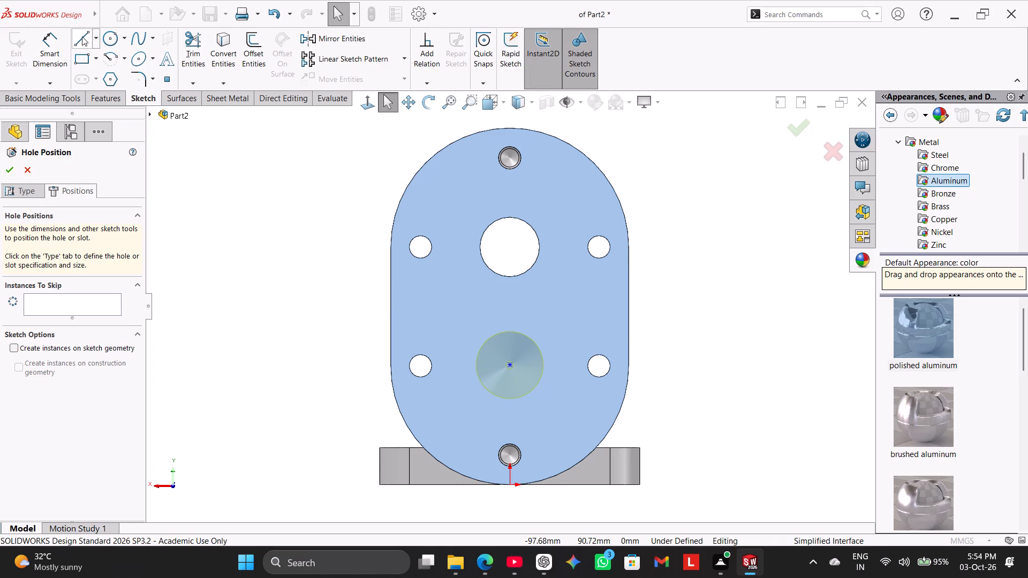
Sketch a horizontal line about 24 mm long from the lower-left small hole's centre to the new hole's centre, and make it construction geometry.
left_click(82, 36)
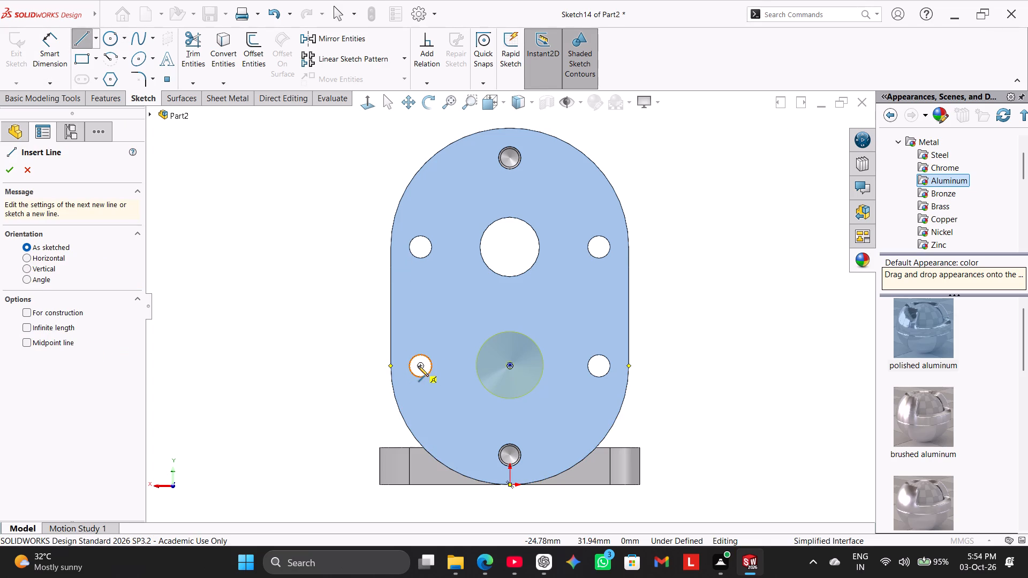
left_click(418, 366)
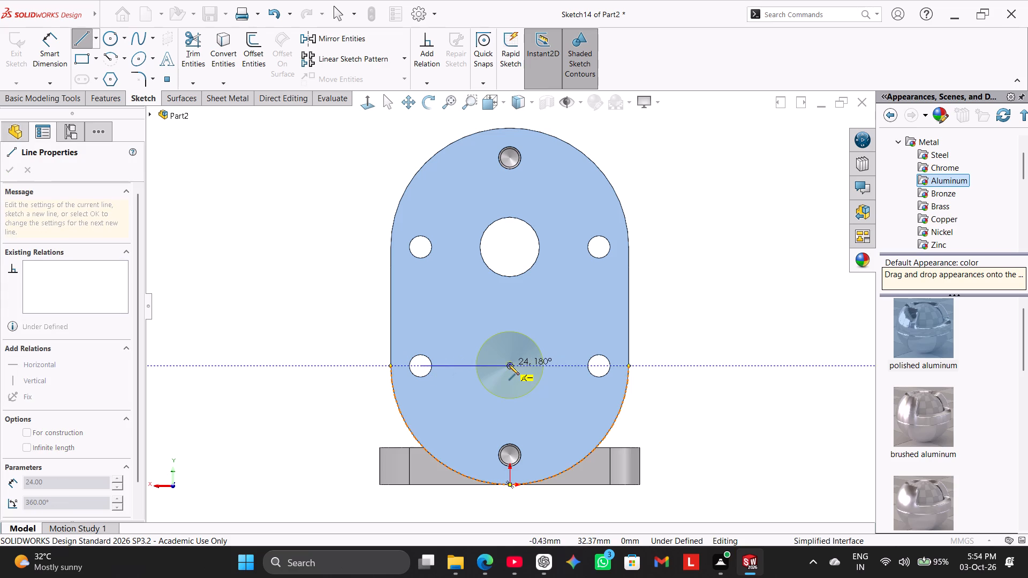
left_click(509, 364)
right_click(273, 284)
left_click(305, 287)
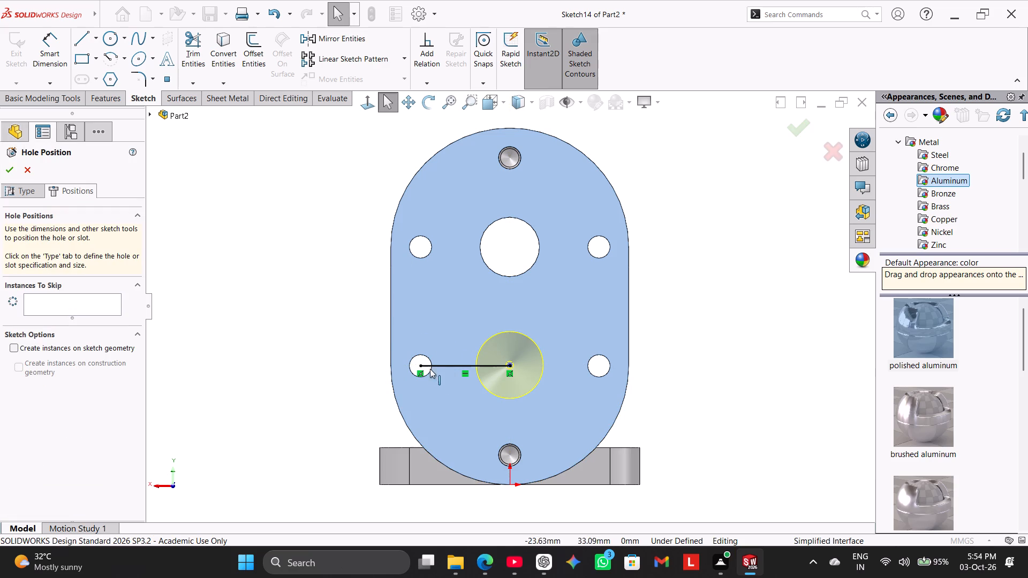
right_click(449, 365)
left_click(477, 352)
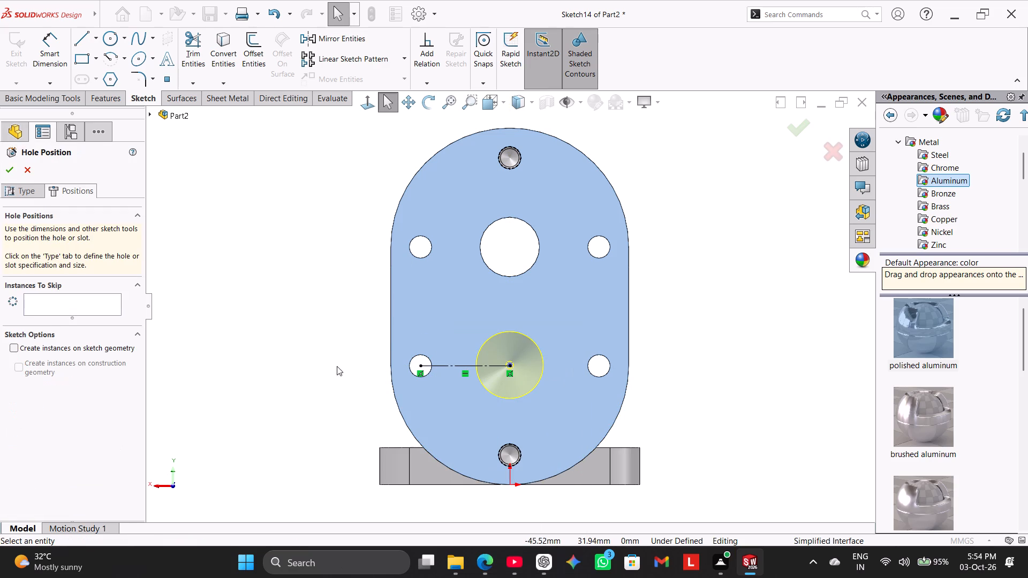
left_click(329, 364)
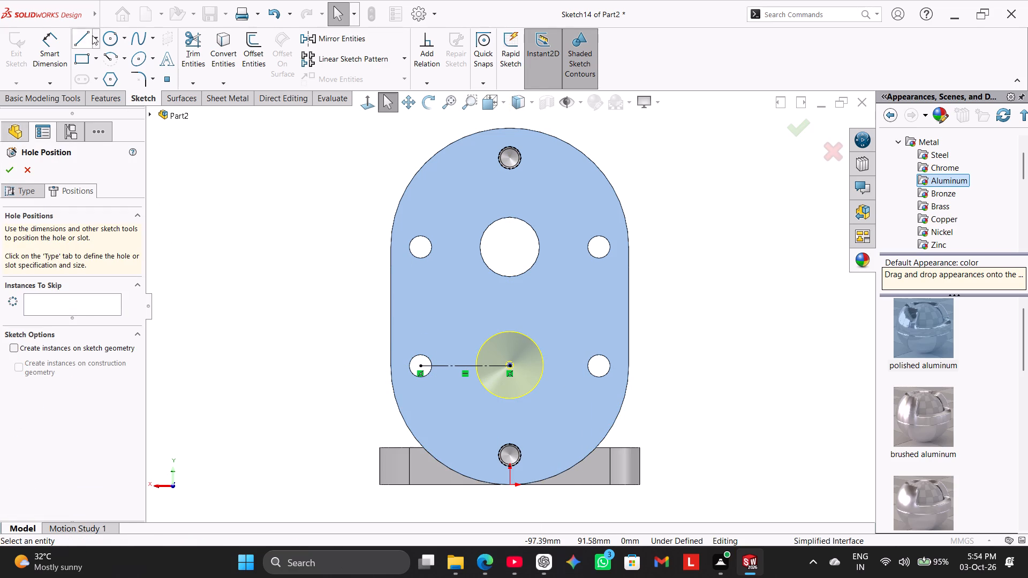
Draw a vertical centerline about 32 mm long from the new hole's centre down to the origin.
left_click(98, 40)
left_click(103, 63)
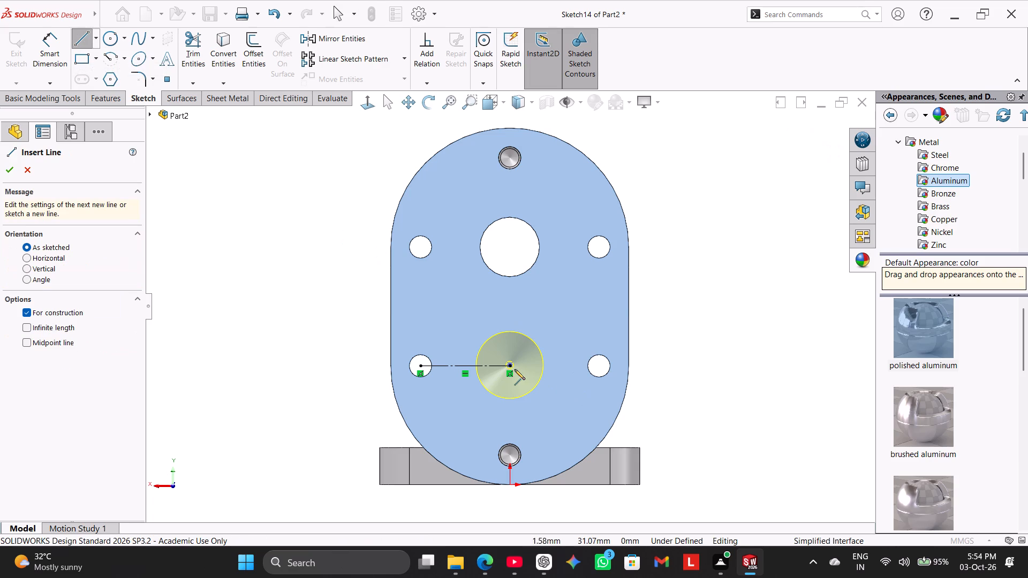
left_click(510, 366)
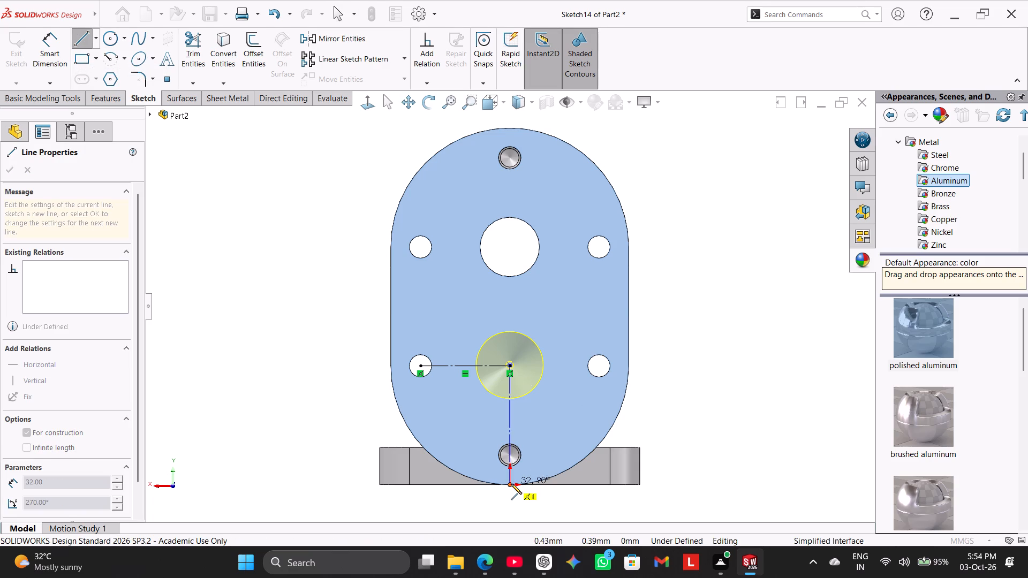
left_click(511, 485)
right_click(268, 397)
left_click(294, 405)
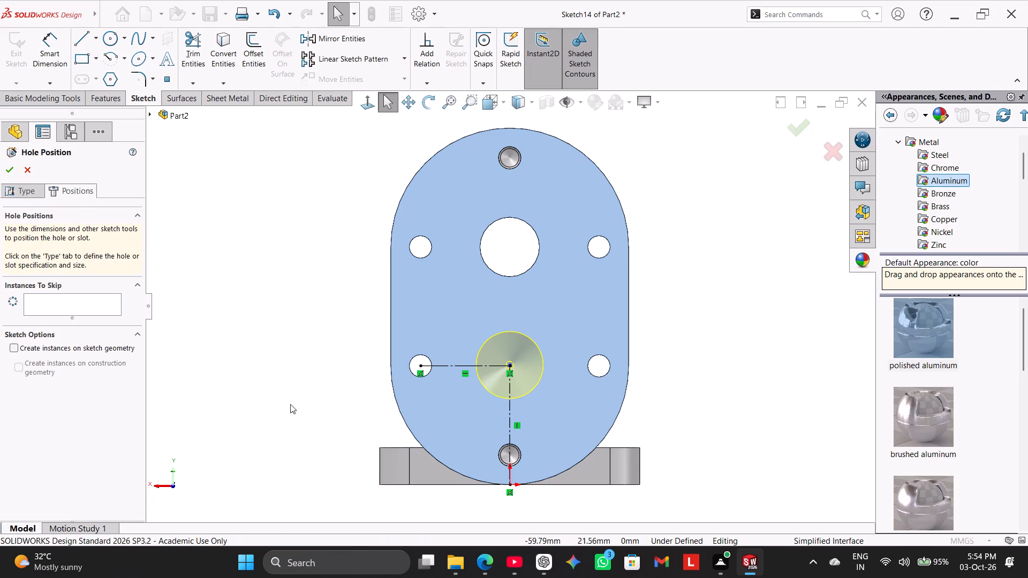
Turn off the near side countersink and finish the Ø18.0 hole, 20 mm deep.
left_click(5, 175)
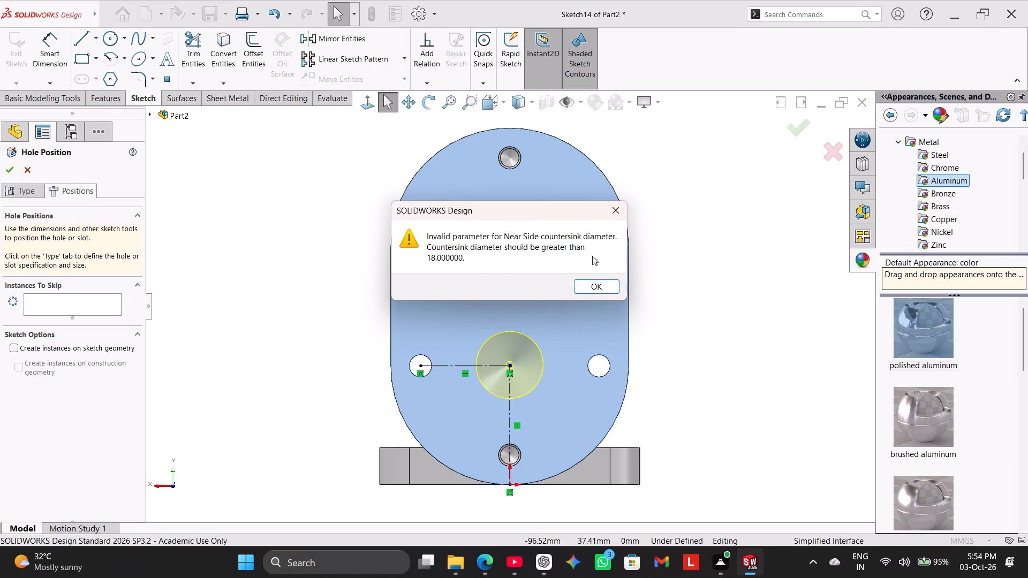
left_click(611, 287)
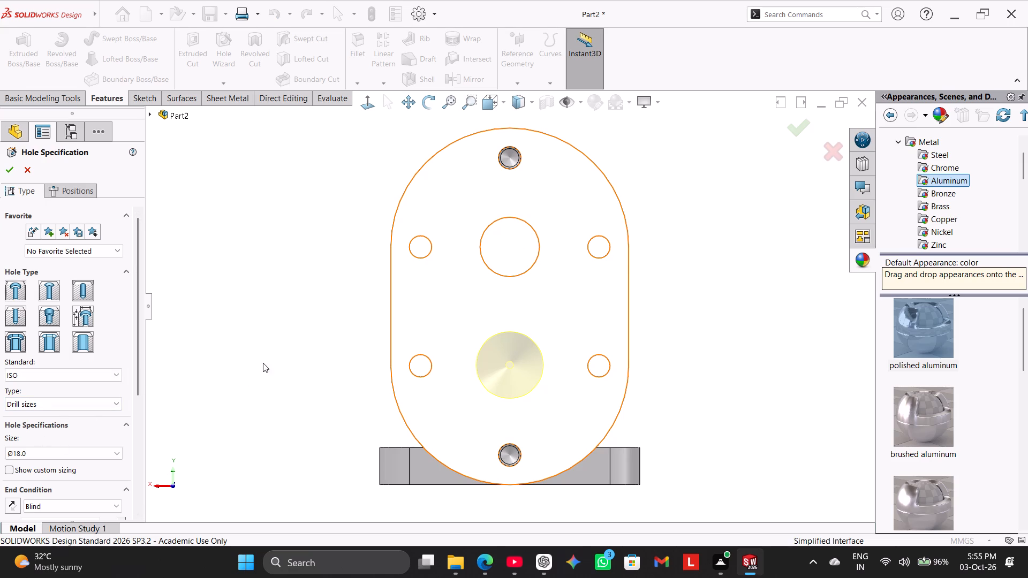
middle_click_drag(263, 363, 381, 366)
middle_click(352, 383)
middle_click_drag(335, 369, 283, 375)
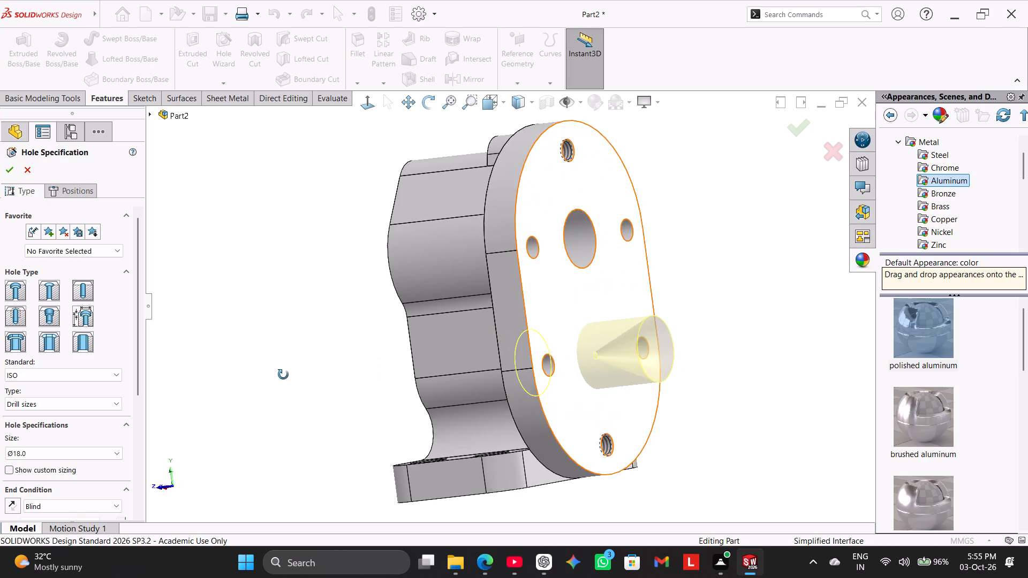
middle_click_drag(283, 375, 320, 415)
left_click_drag(135, 370, 152, 431)
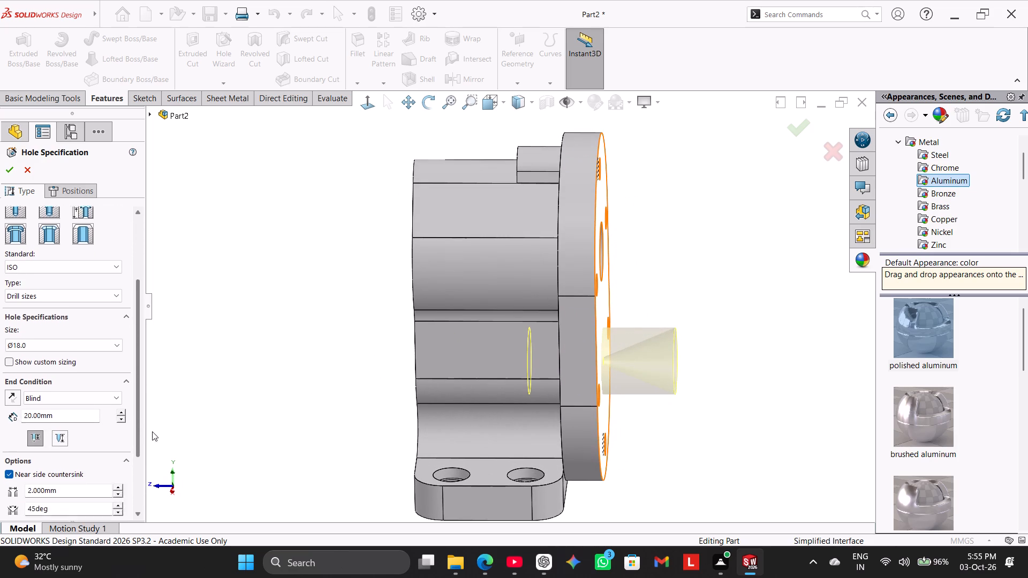
left_click_drag(152, 431, 156, 461)
left_click(7, 423)
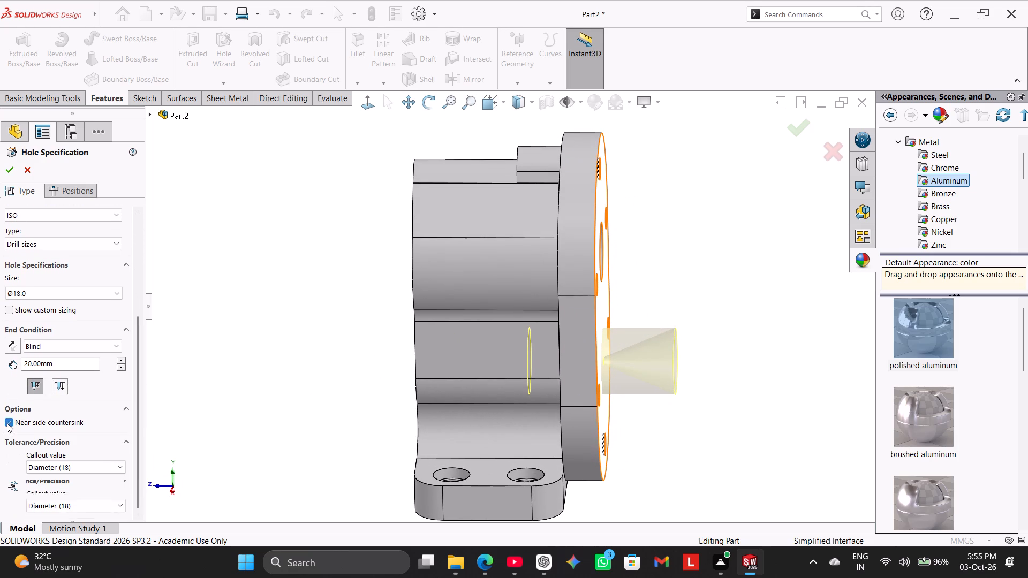
left_click(7, 423)
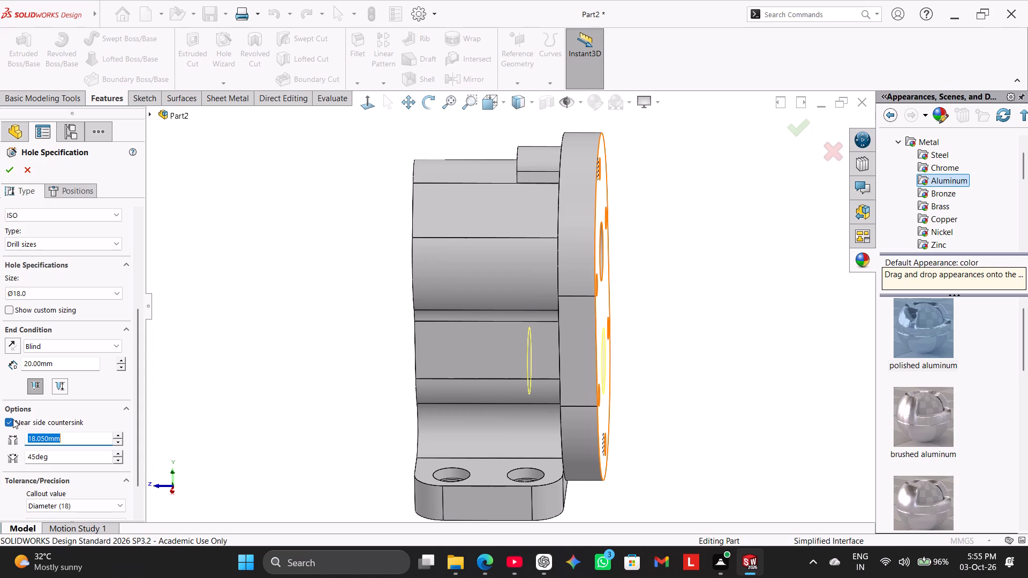
left_click(13, 419)
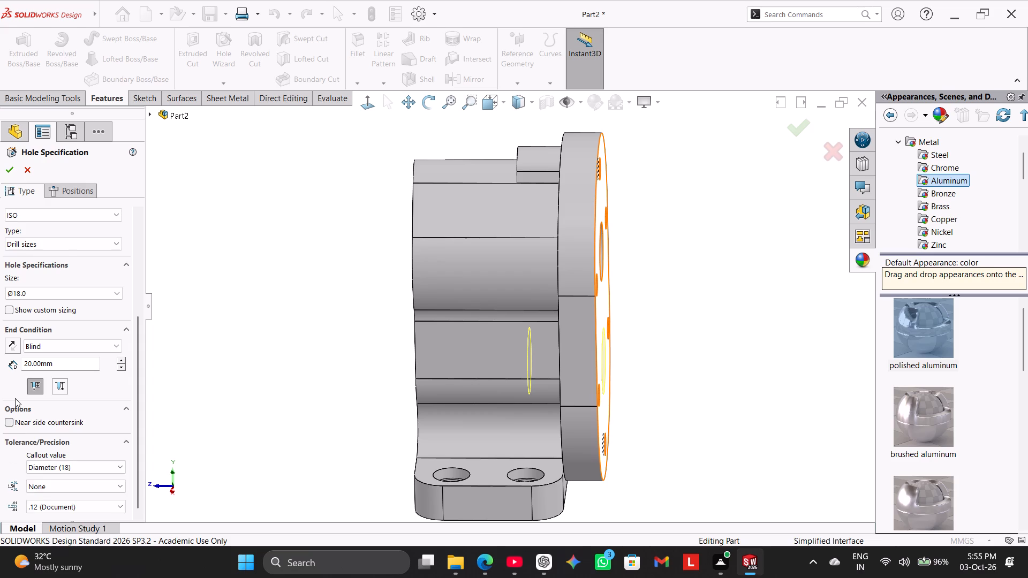
left_click(12, 170)
left_click(297, 333)
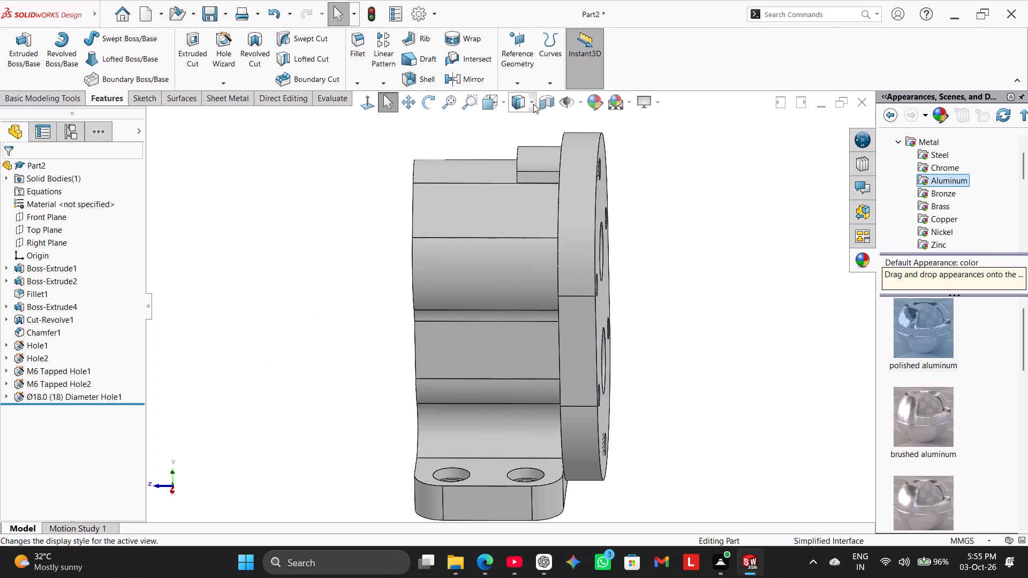
Section the part along the Right Plane and examine the bore and hole profiles face-on.
left_click(540, 100)
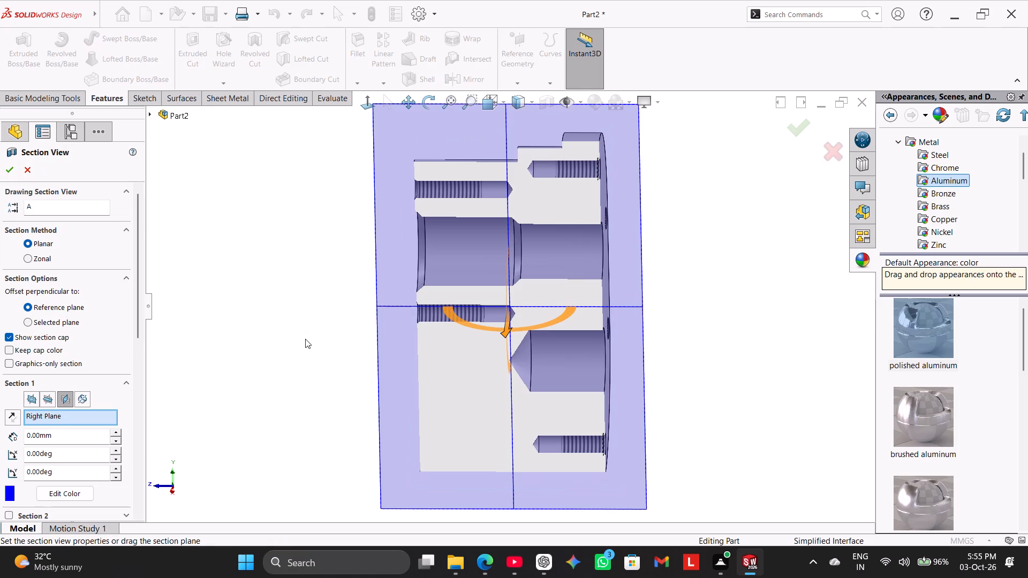
left_click(367, 108)
scroll(609, 245, "down", 4)
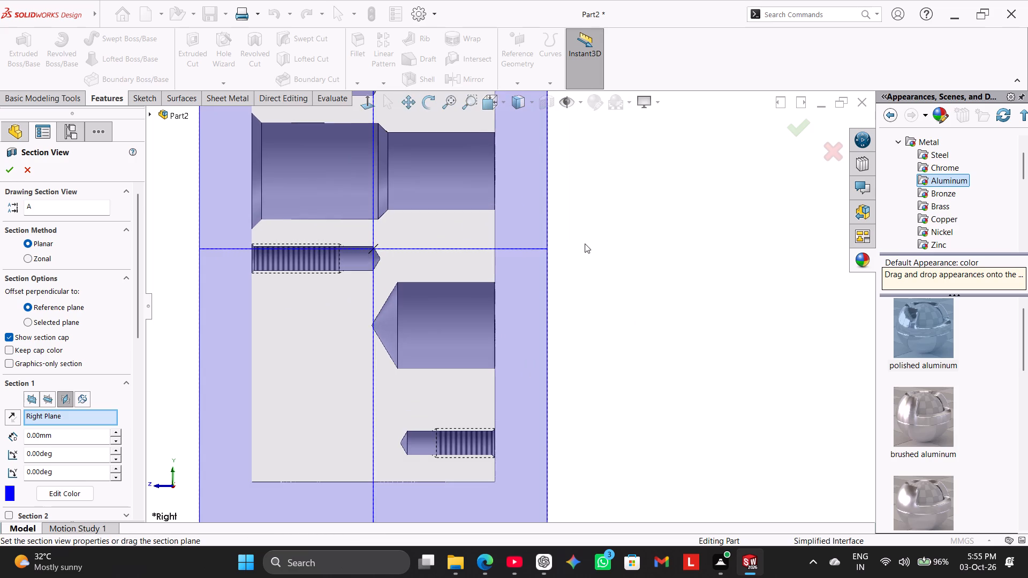
scroll(585, 244, "up", 3)
left_click(3, 171)
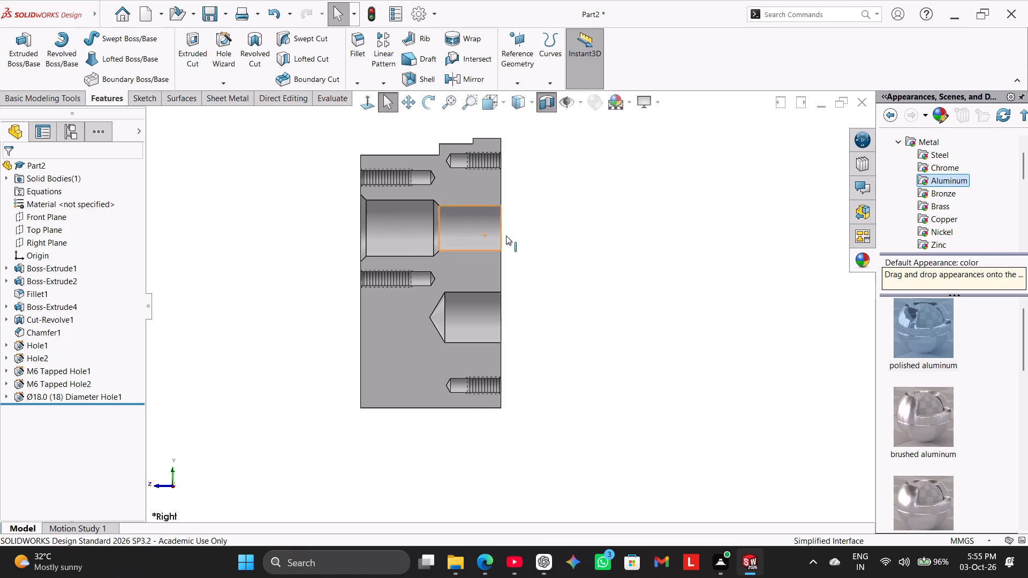
left_click(555, 233)
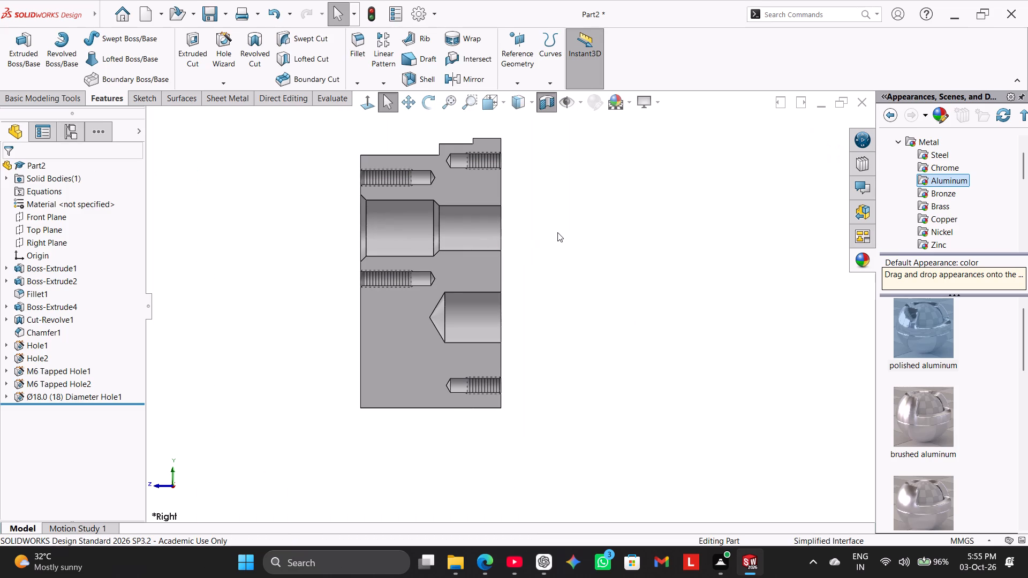
scroll(557, 232, "down", 2)
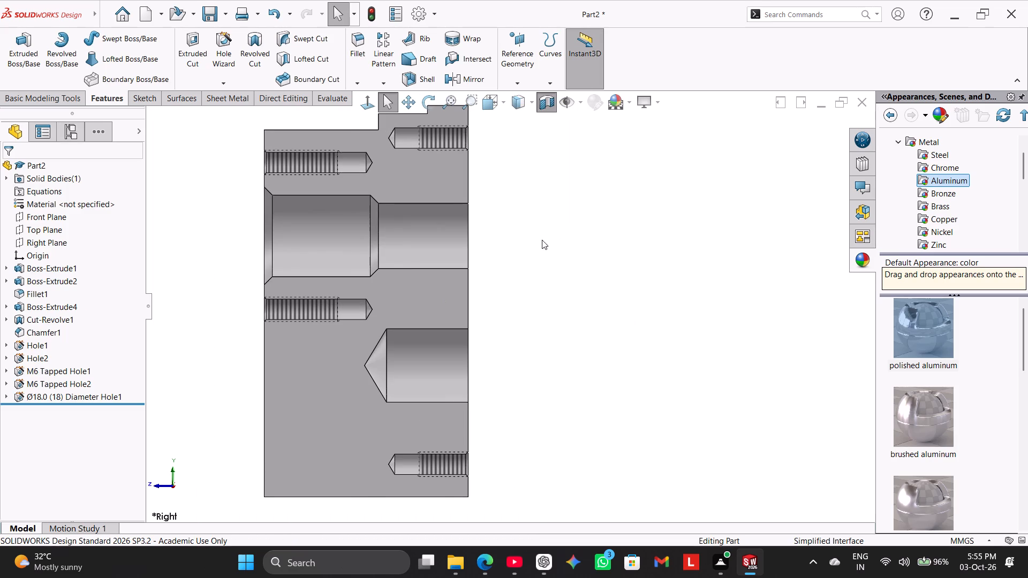
Chamfer the opening edge of the Ø18 blind hole on the plate's back face, 2 mm at 45°.
middle_click_drag(573, 238, 504, 248)
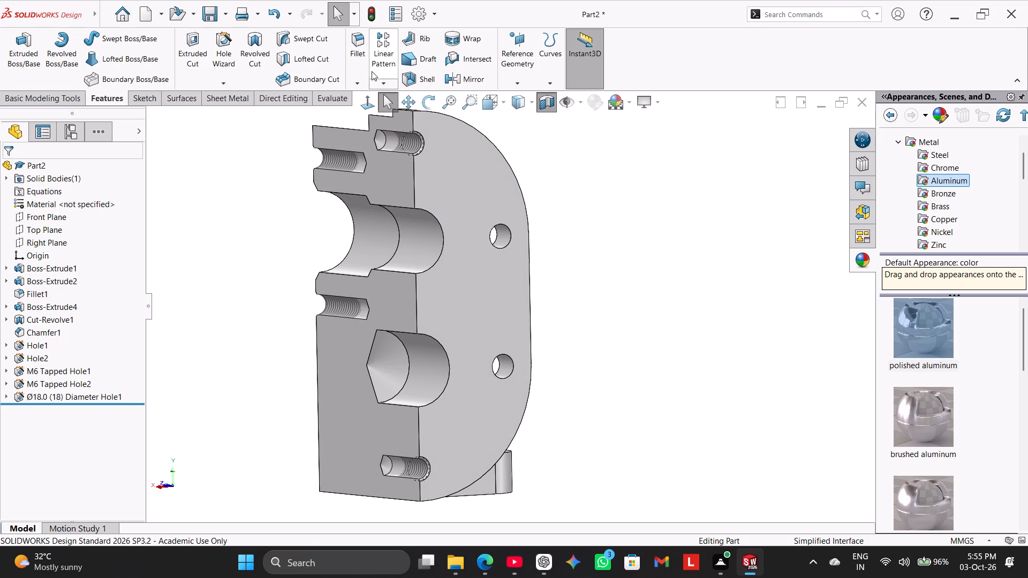
left_click(365, 80)
left_click(369, 113)
left_click(445, 351)
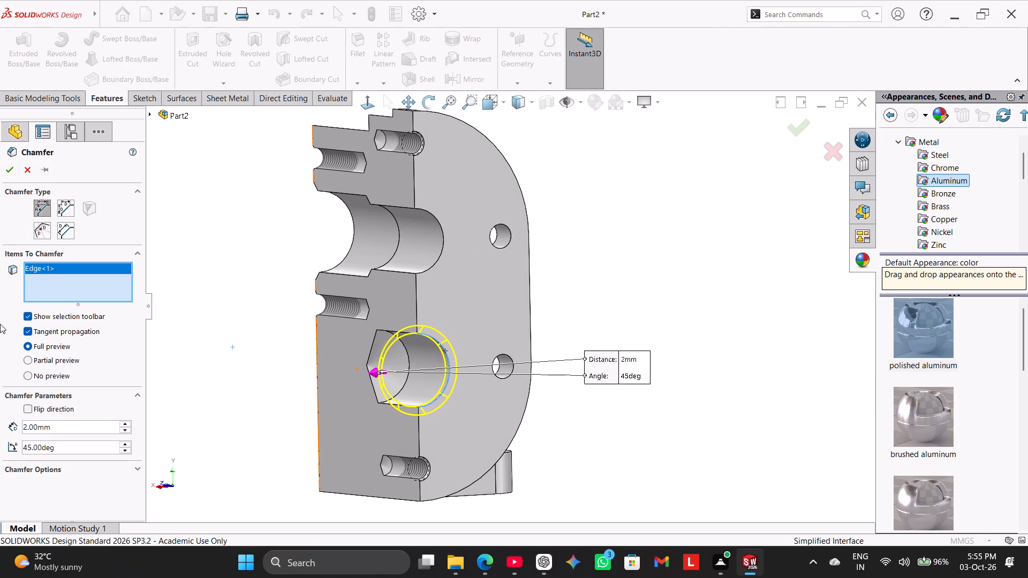
left_click(10, 165)
left_click(209, 269)
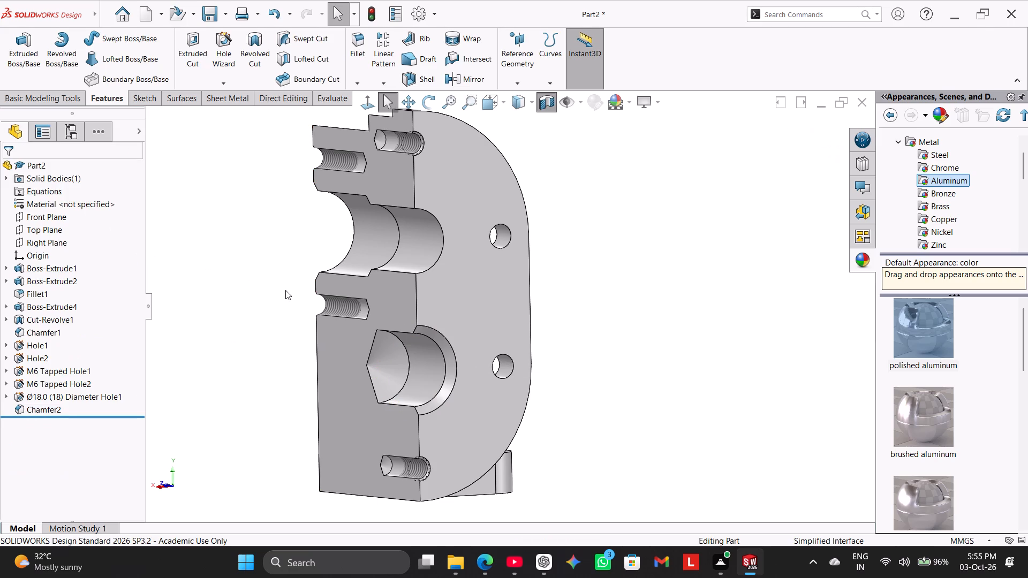
Turn off the section view and examine the complete part from the back and side, finishing in the isometric view.
left_click(555, 98)
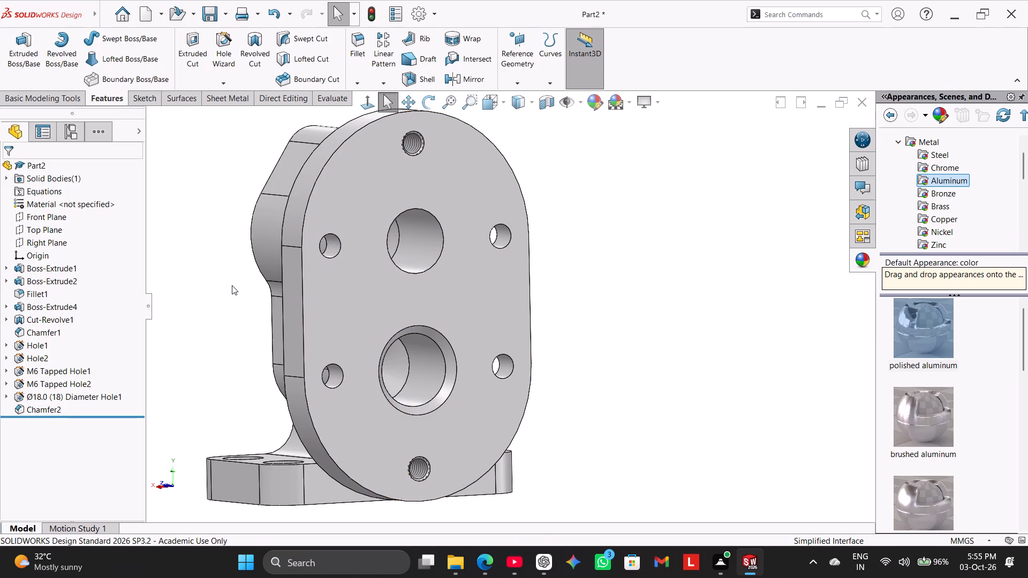
middle_click_drag(232, 285, 225, 290)
scroll(232, 285, "down", 1)
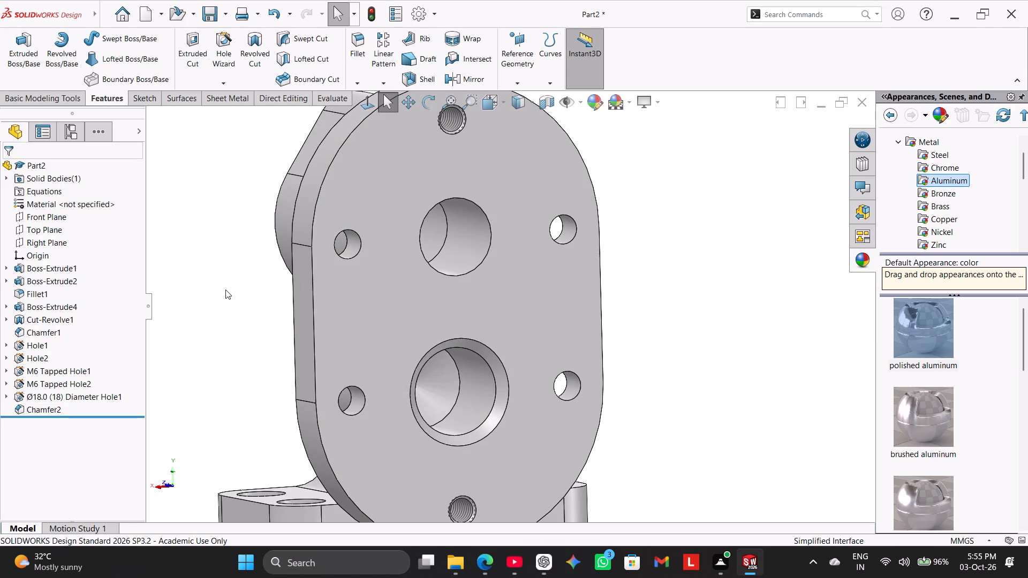
middle_click_drag(225, 290, 262, 298)
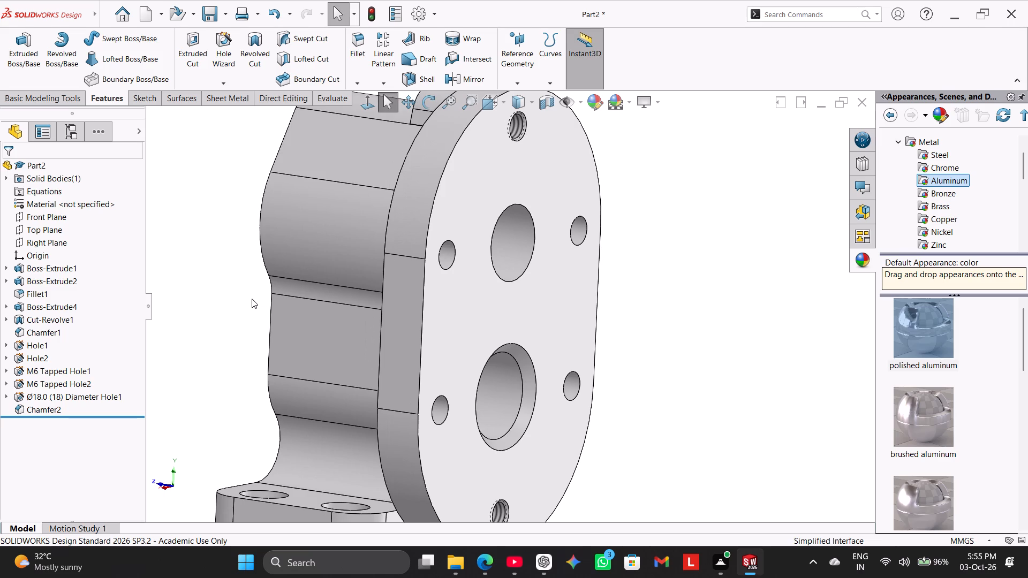
middle_click_drag(258, 299, 241, 277)
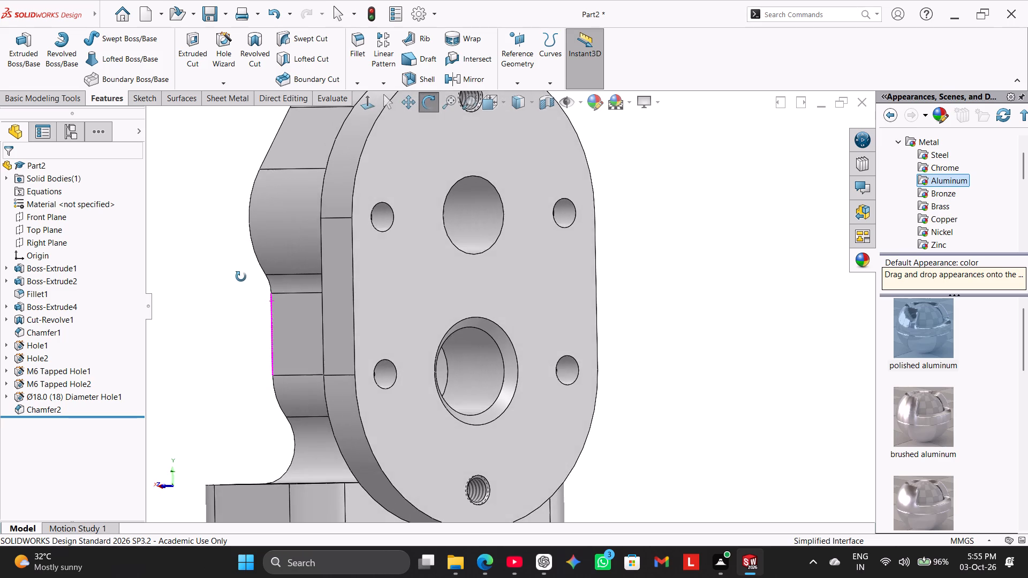
middle_click_drag(241, 277, 259, 276)
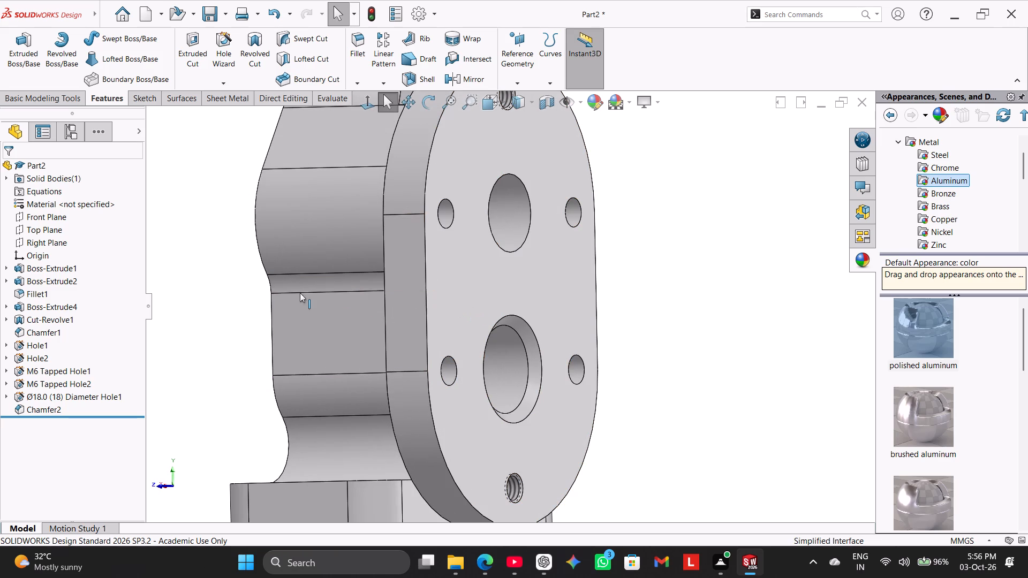
middle_click_drag(284, 269, 348, 227)
right_click_drag(251, 315, 550, 132)
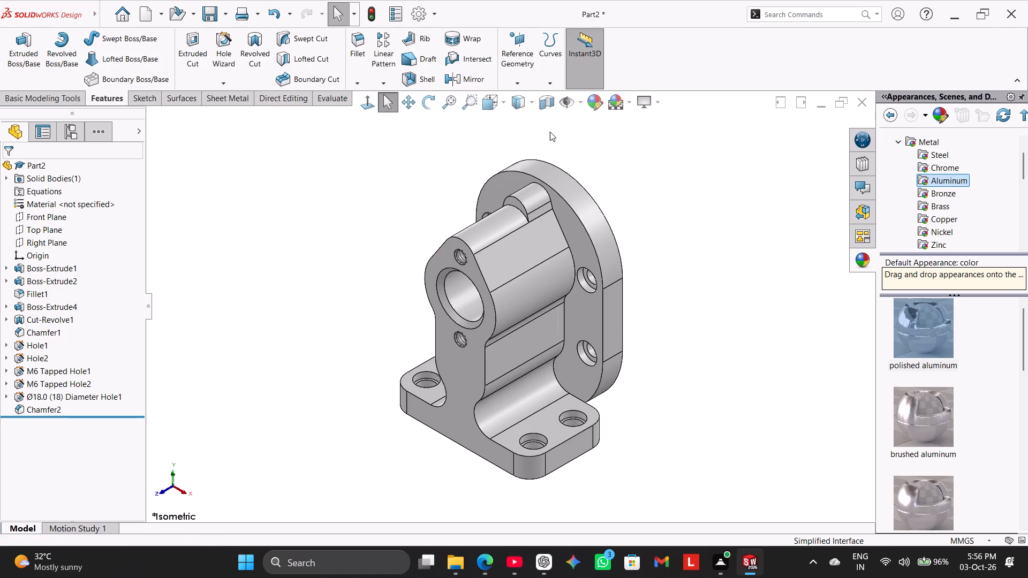
right_click_drag(550, 132, 567, 122)
left_click(307, 234)
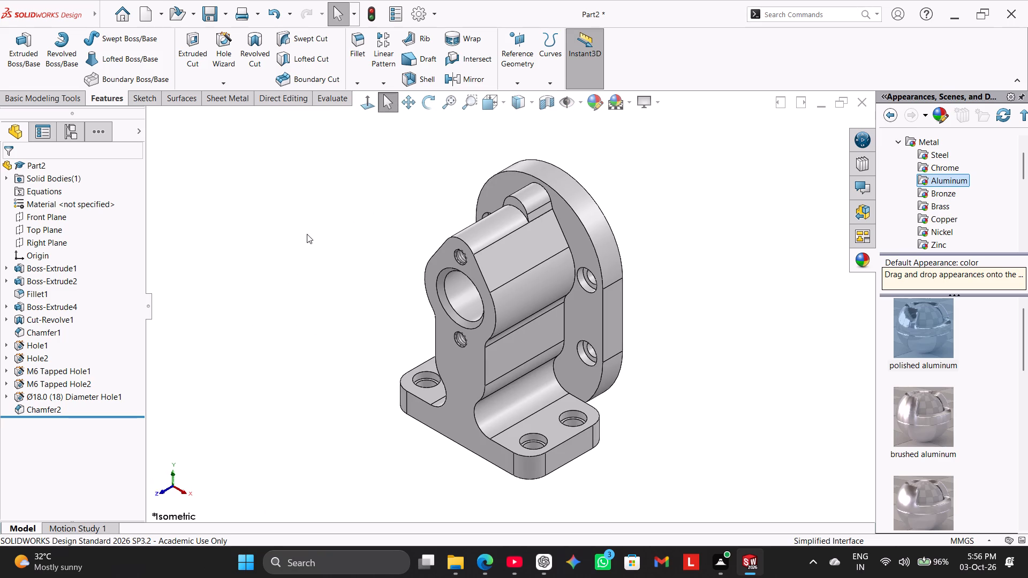
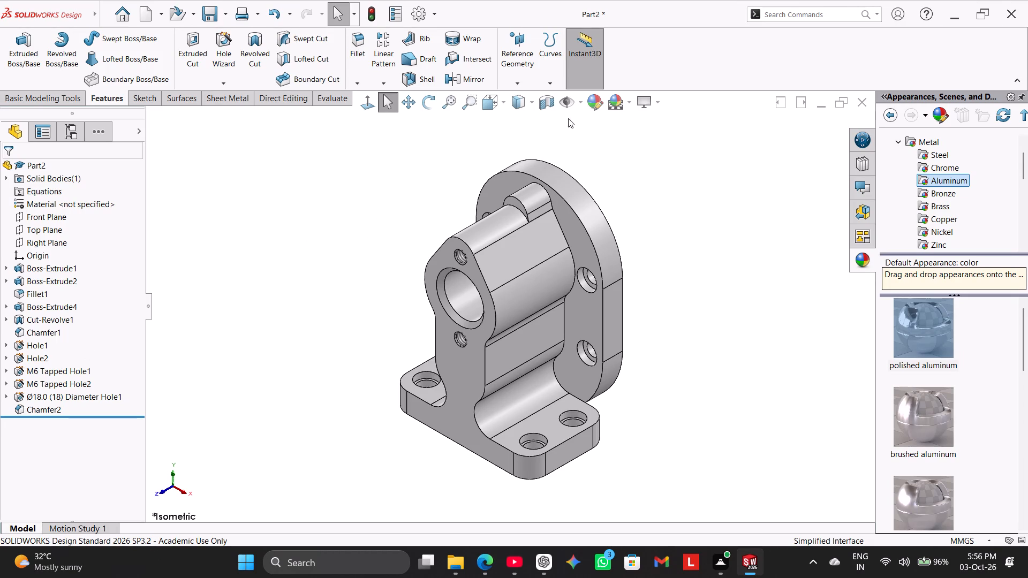
Open the colour appearance settings for the whole part and bring up the standard swatches and RGB values.
left_click(598, 104)
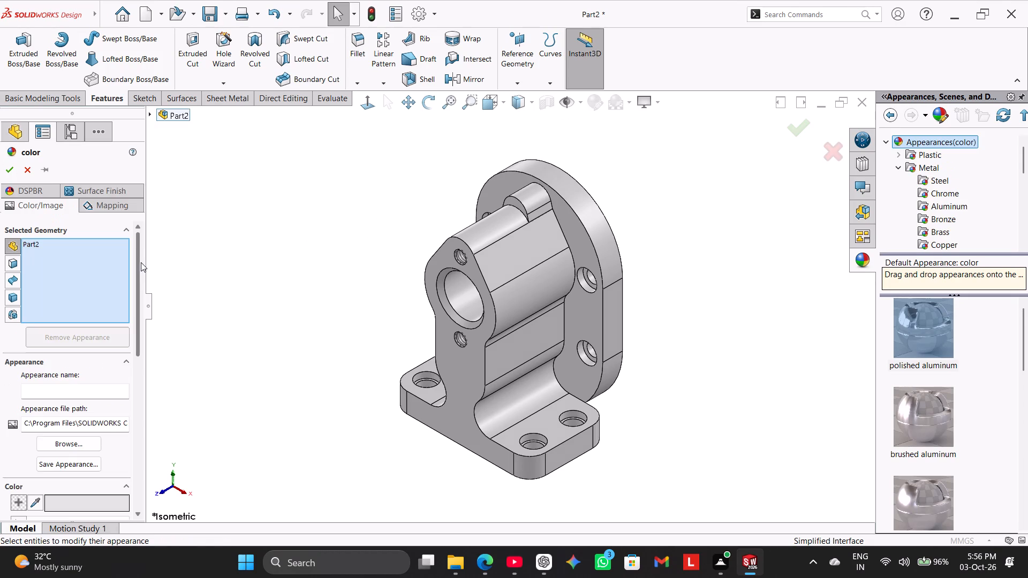
left_click_drag(141, 262, 138, 373)
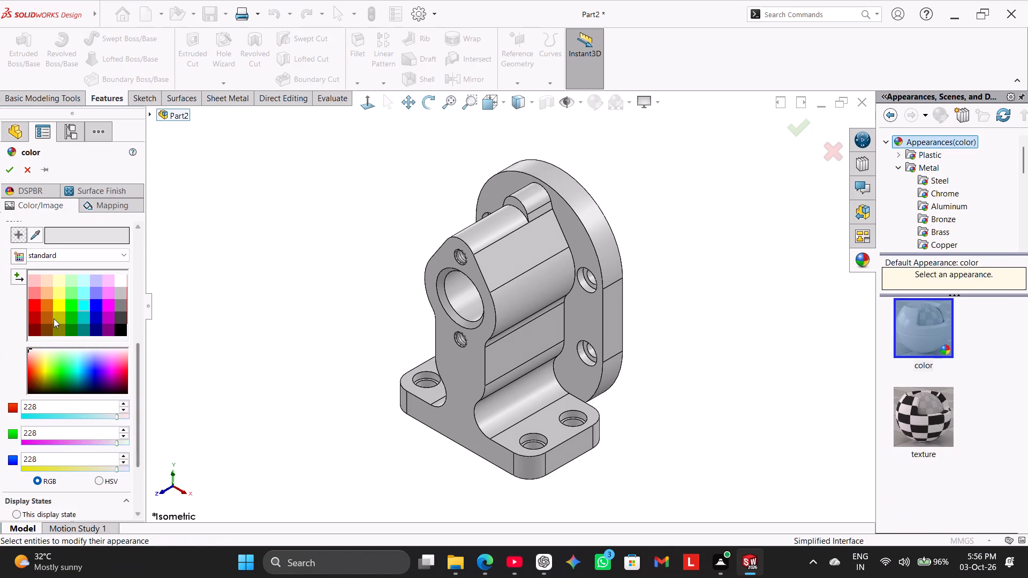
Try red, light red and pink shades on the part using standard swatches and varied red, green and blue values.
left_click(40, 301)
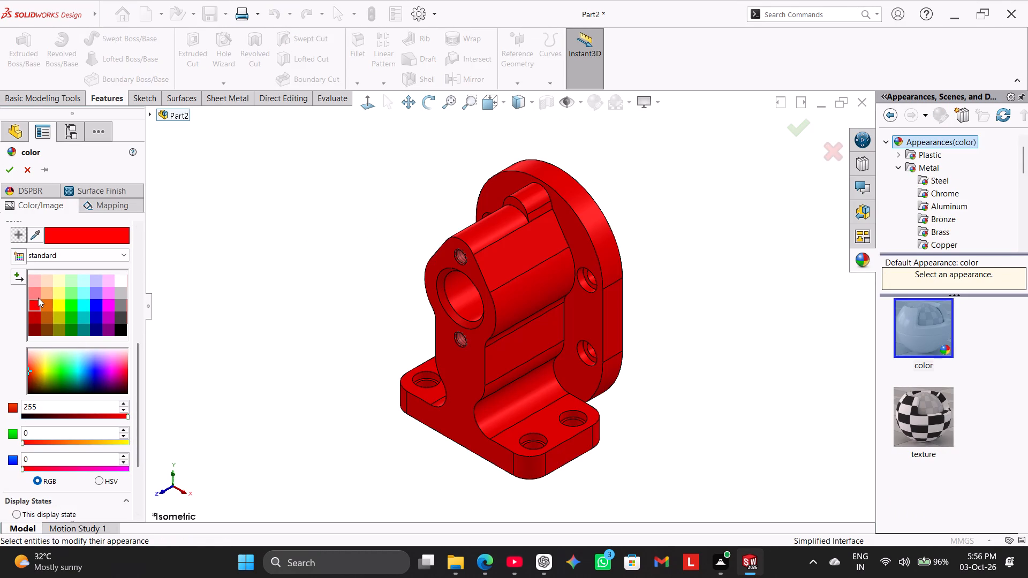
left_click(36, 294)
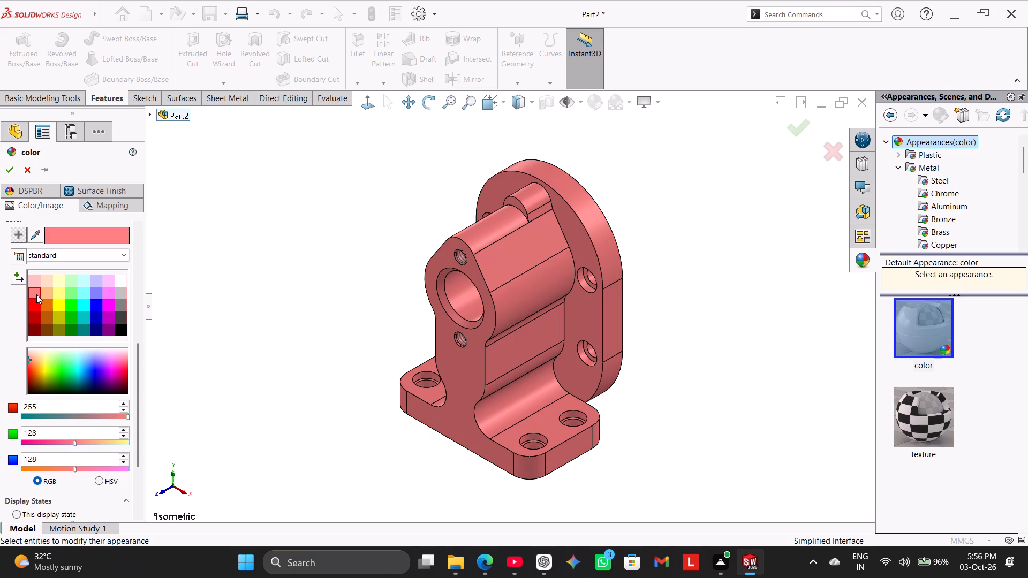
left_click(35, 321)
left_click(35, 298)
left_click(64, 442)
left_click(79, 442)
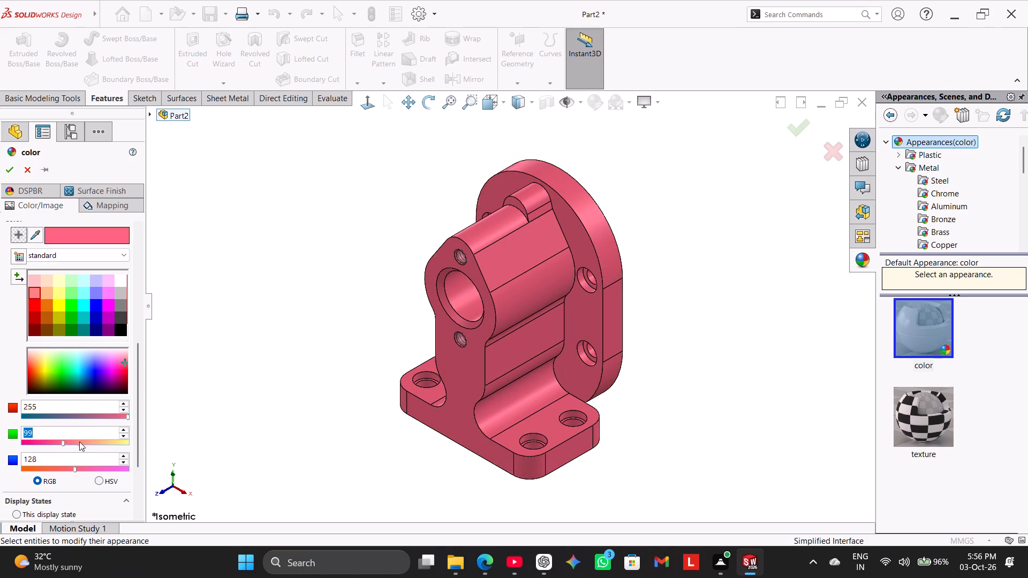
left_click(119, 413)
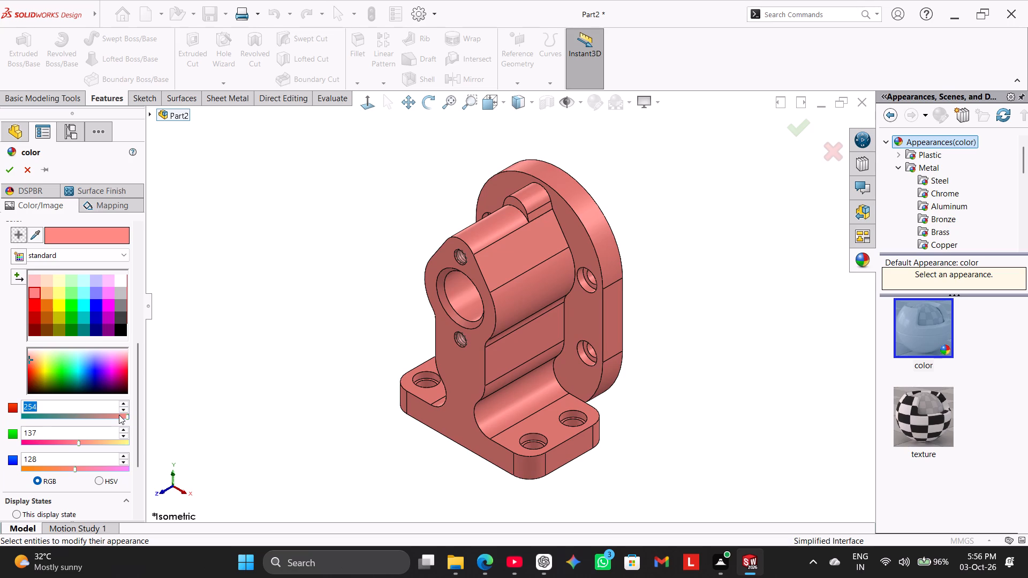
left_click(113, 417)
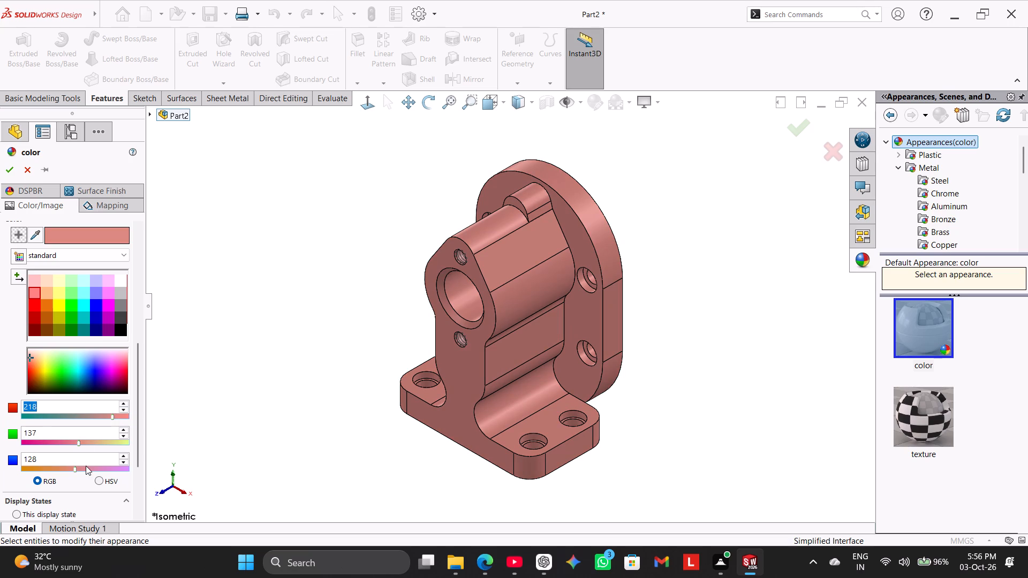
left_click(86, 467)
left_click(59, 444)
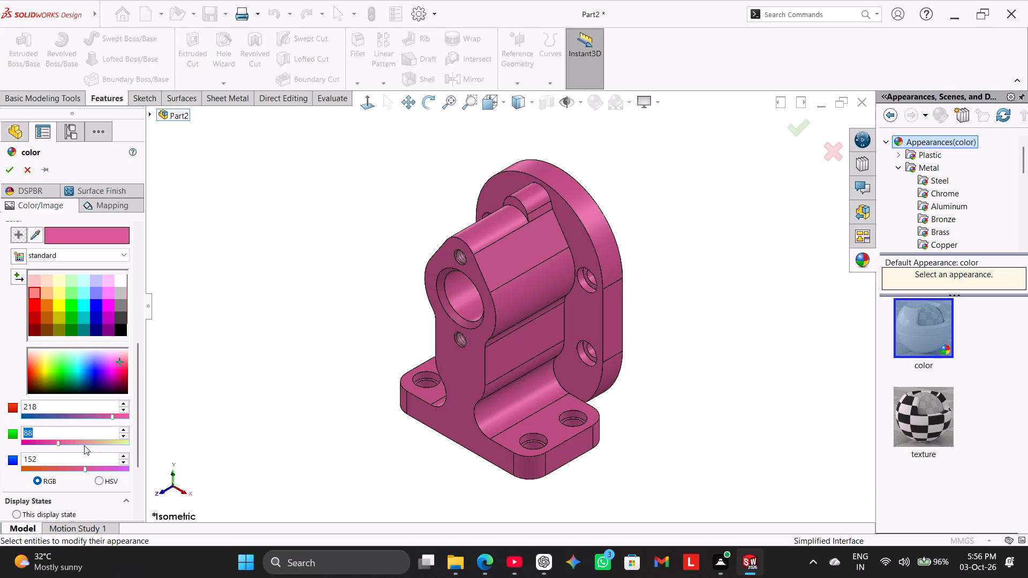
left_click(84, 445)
Colour the part orange, starting from the standard pure red swatch and raising green to 89.
left_click(37, 307)
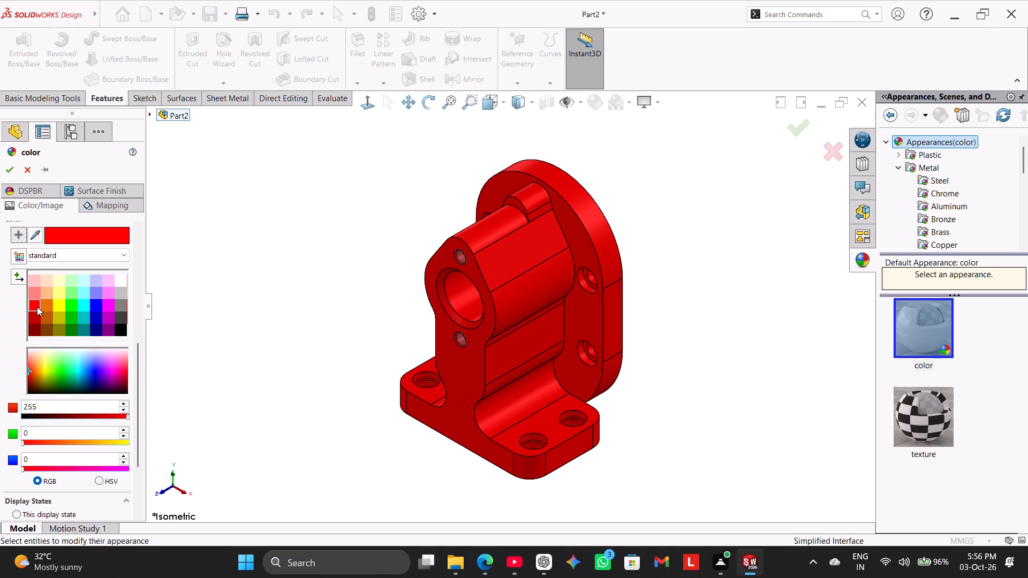
left_click(39, 445)
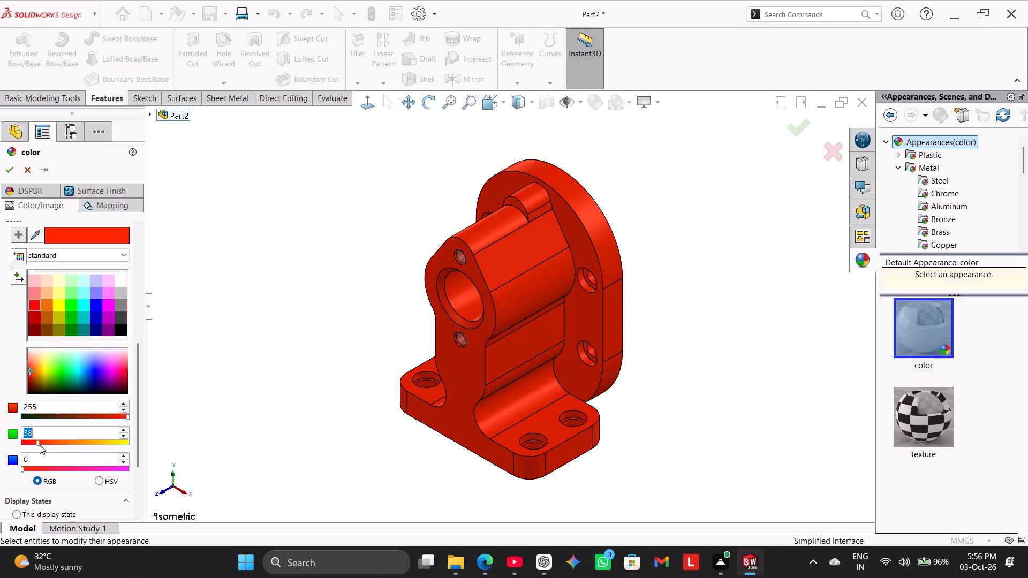
left_click(52, 445)
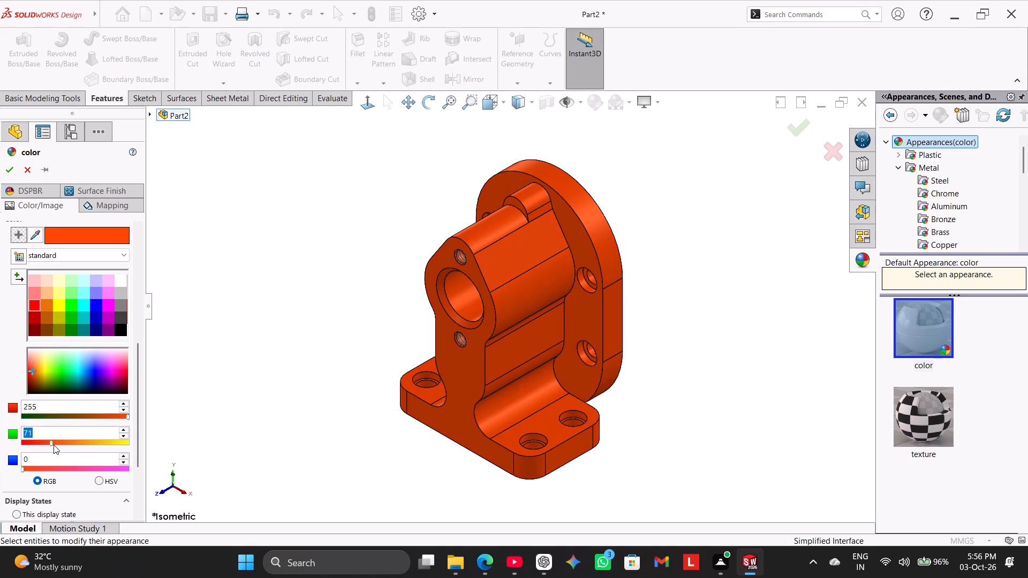
left_click(61, 442)
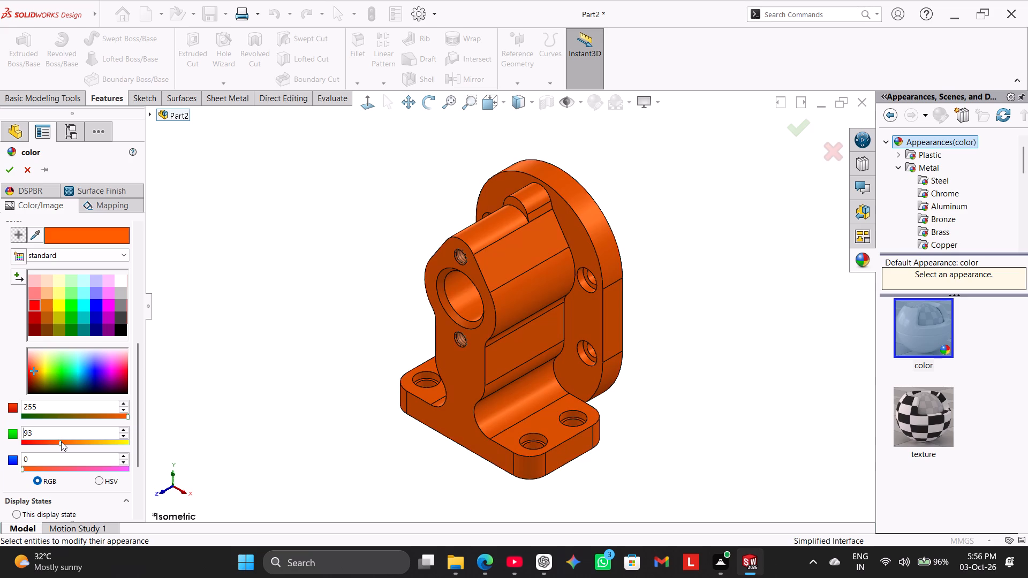
left_click(49, 442)
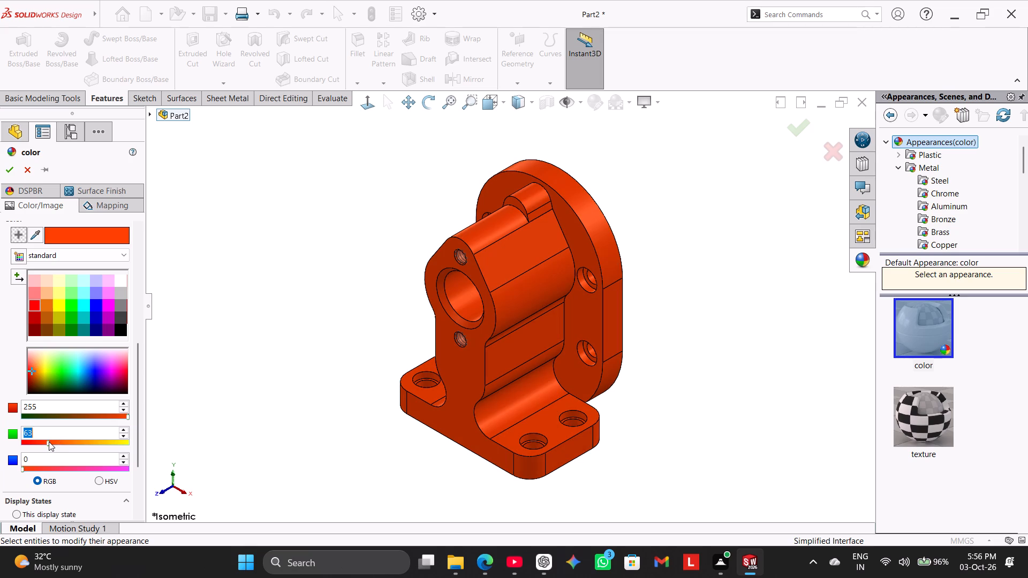
left_click(49, 442)
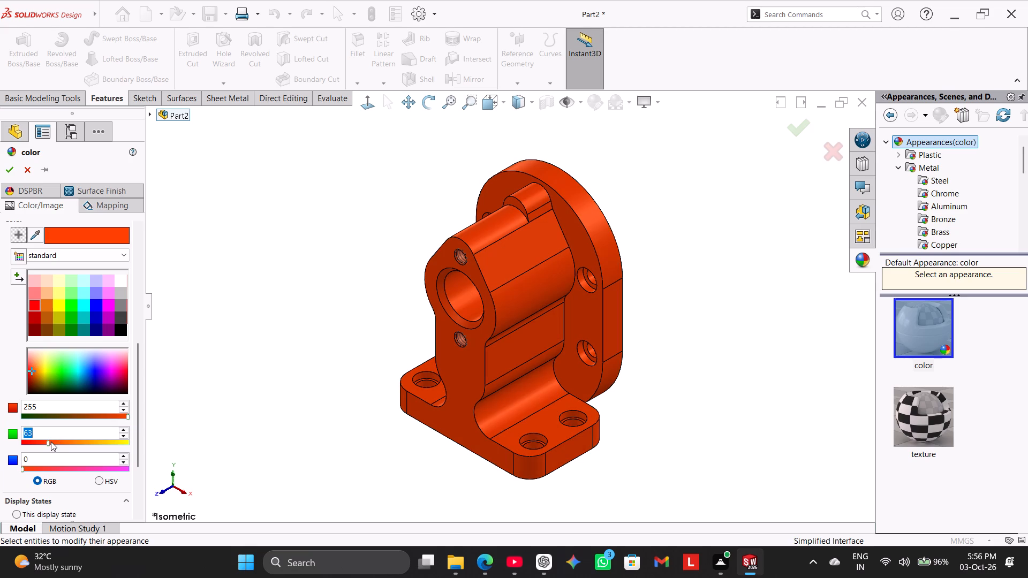
left_click(51, 442)
left_click(51, 442)
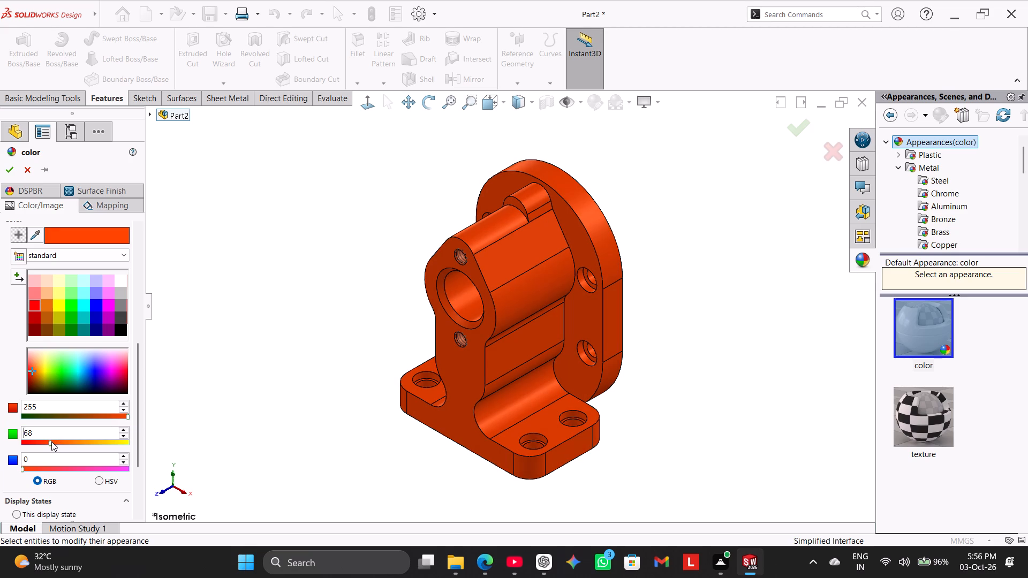
left_click(51, 442)
left_click(59, 442)
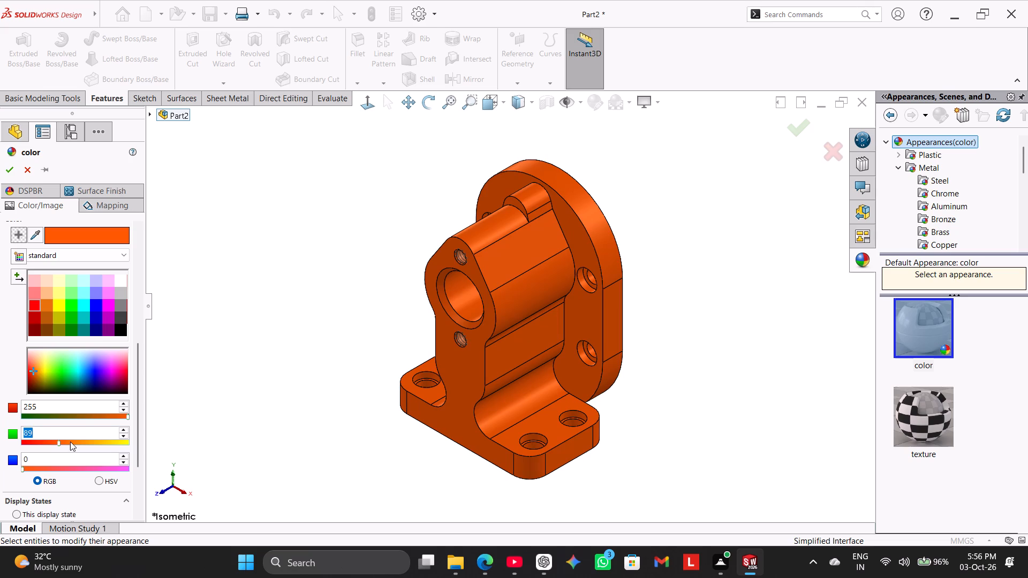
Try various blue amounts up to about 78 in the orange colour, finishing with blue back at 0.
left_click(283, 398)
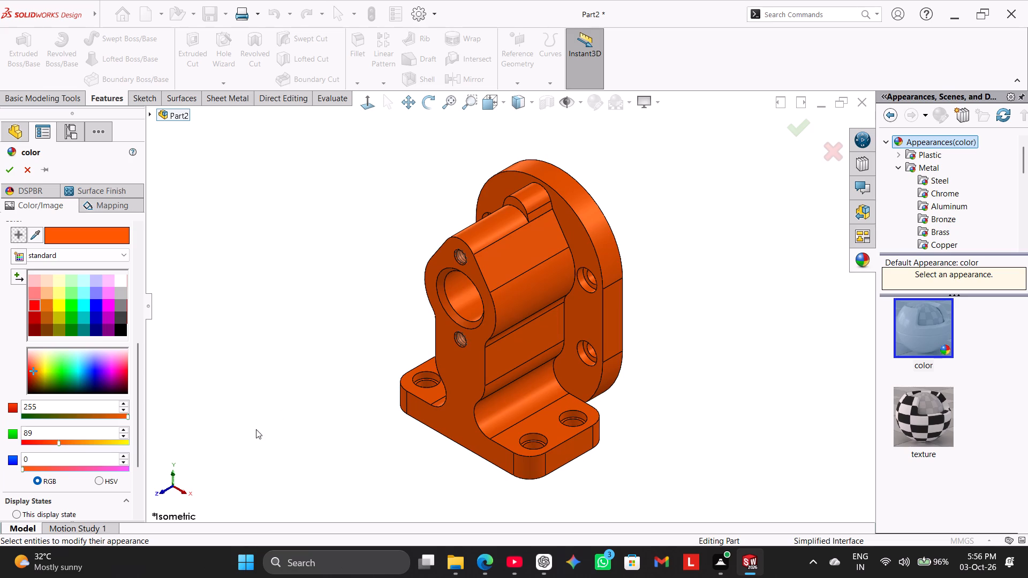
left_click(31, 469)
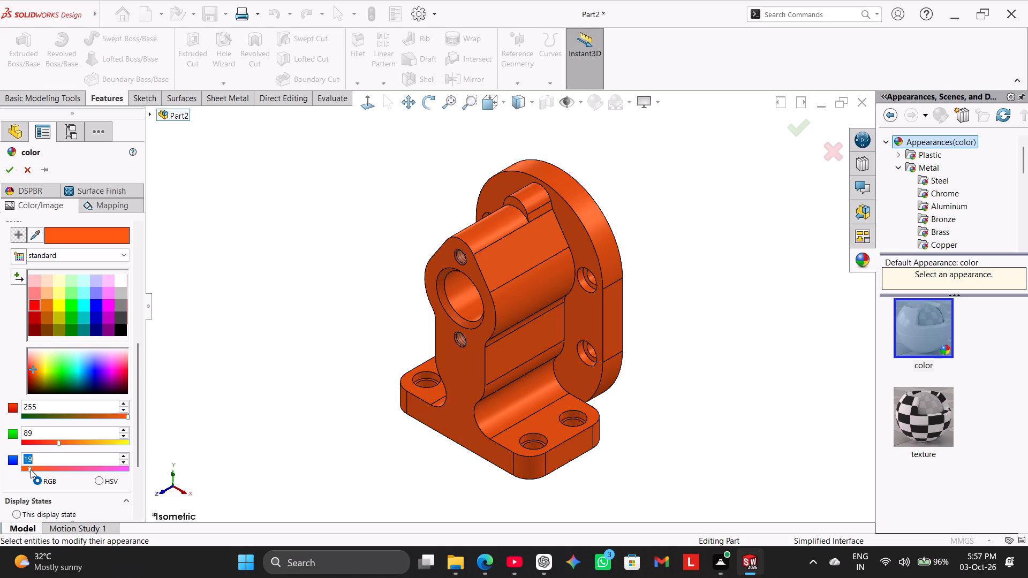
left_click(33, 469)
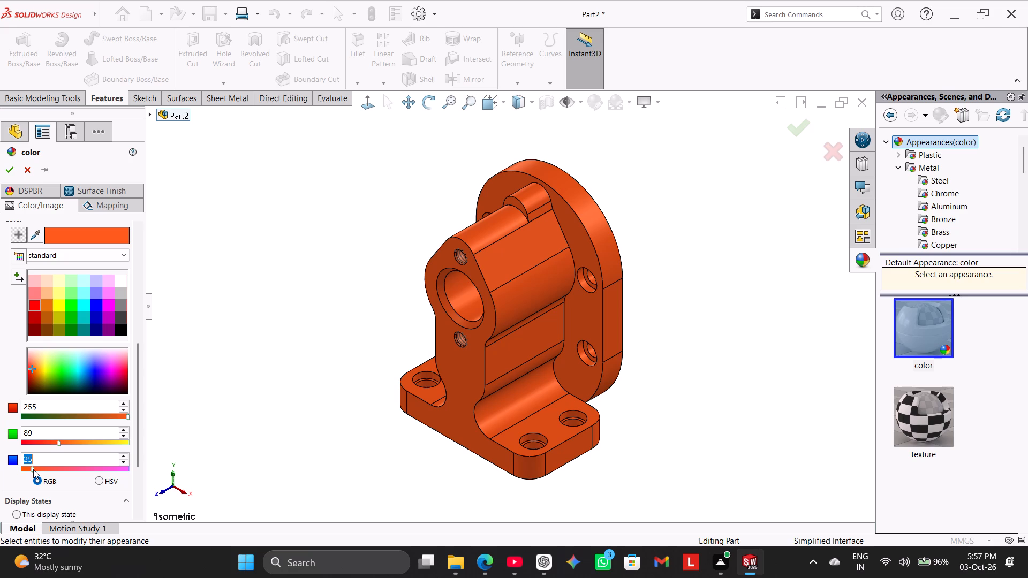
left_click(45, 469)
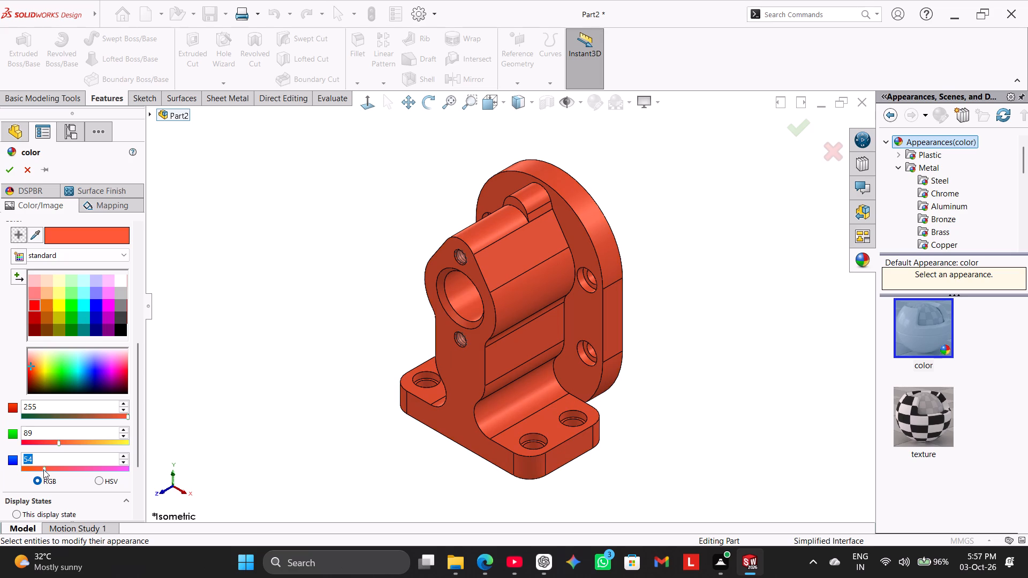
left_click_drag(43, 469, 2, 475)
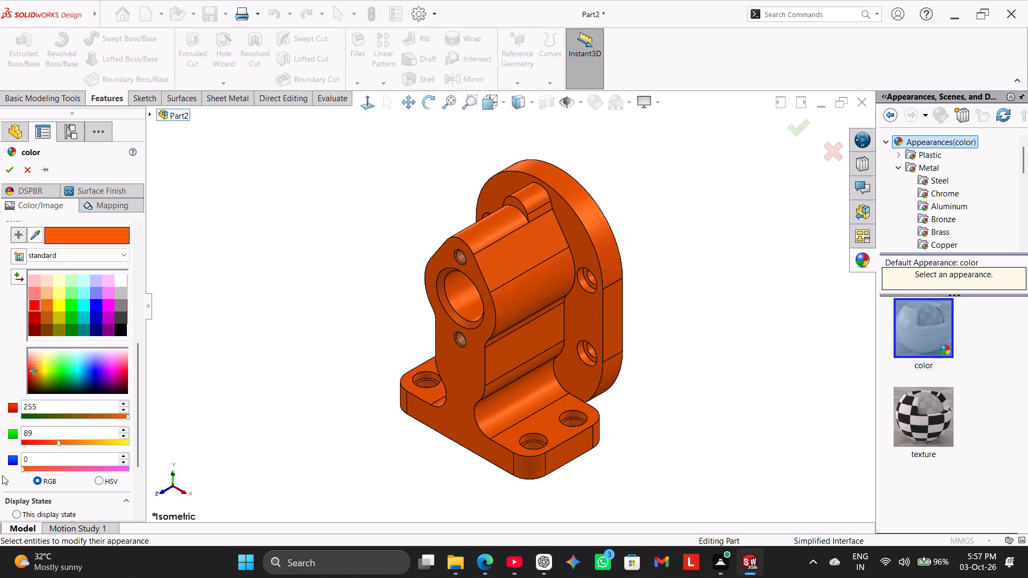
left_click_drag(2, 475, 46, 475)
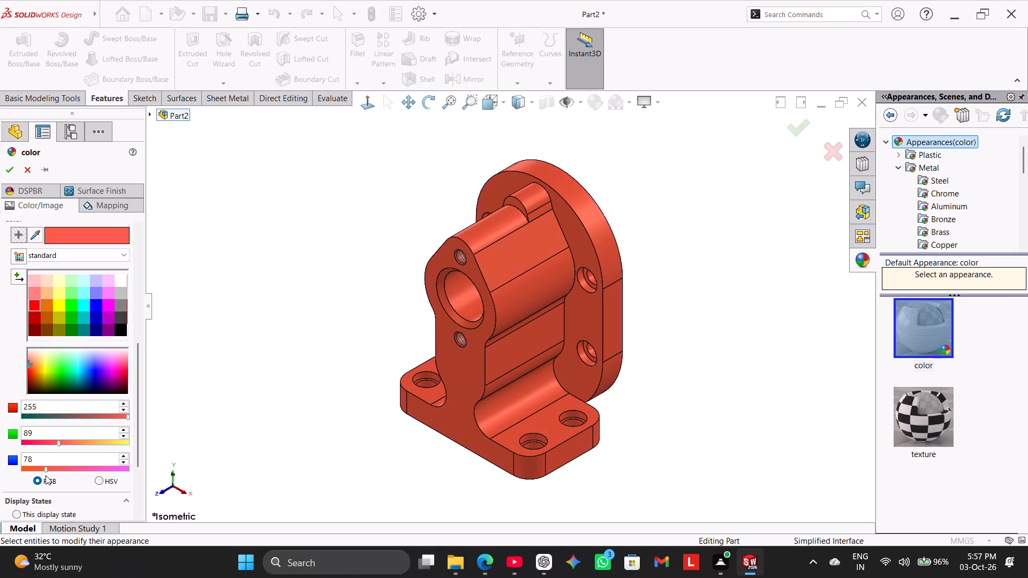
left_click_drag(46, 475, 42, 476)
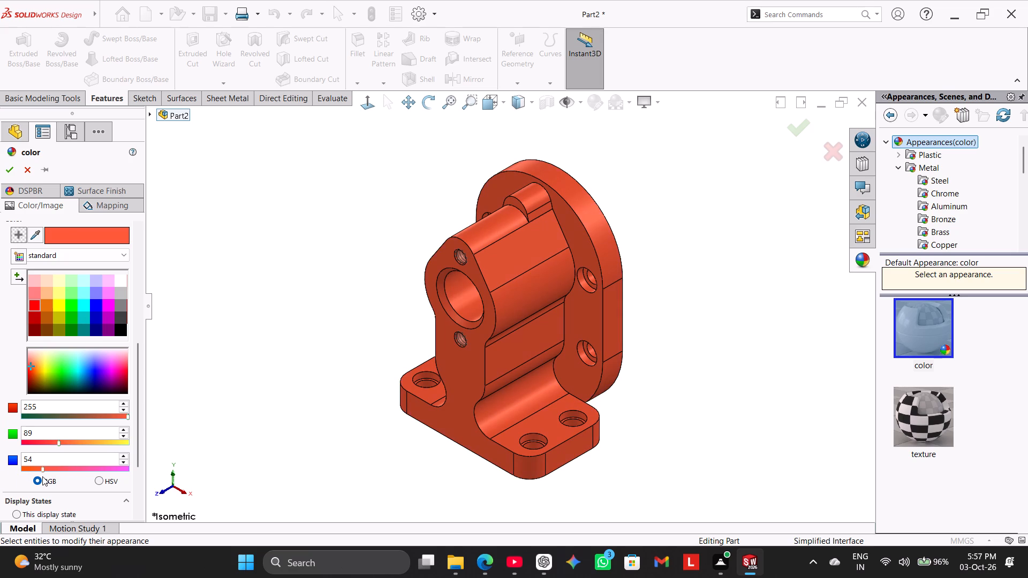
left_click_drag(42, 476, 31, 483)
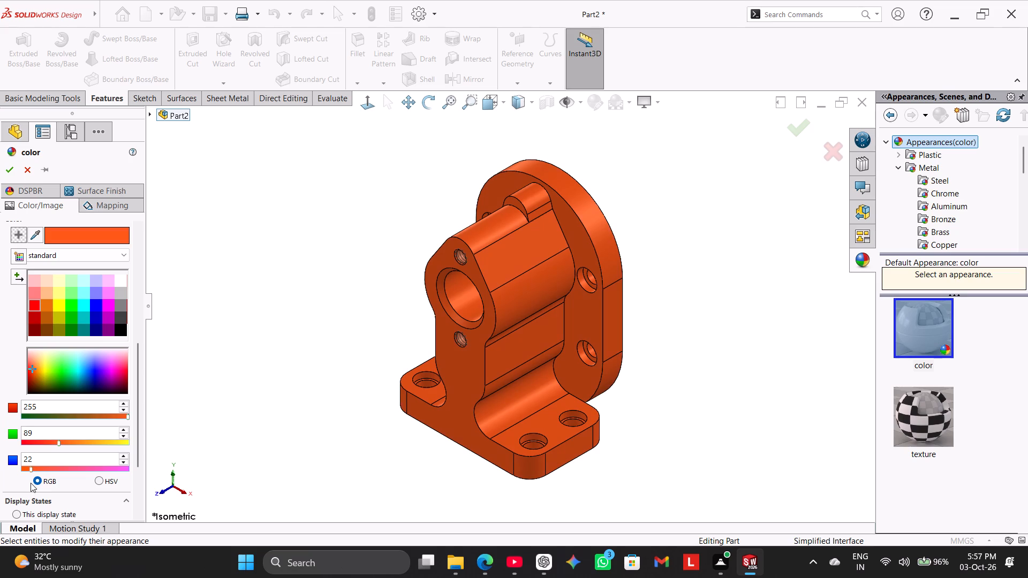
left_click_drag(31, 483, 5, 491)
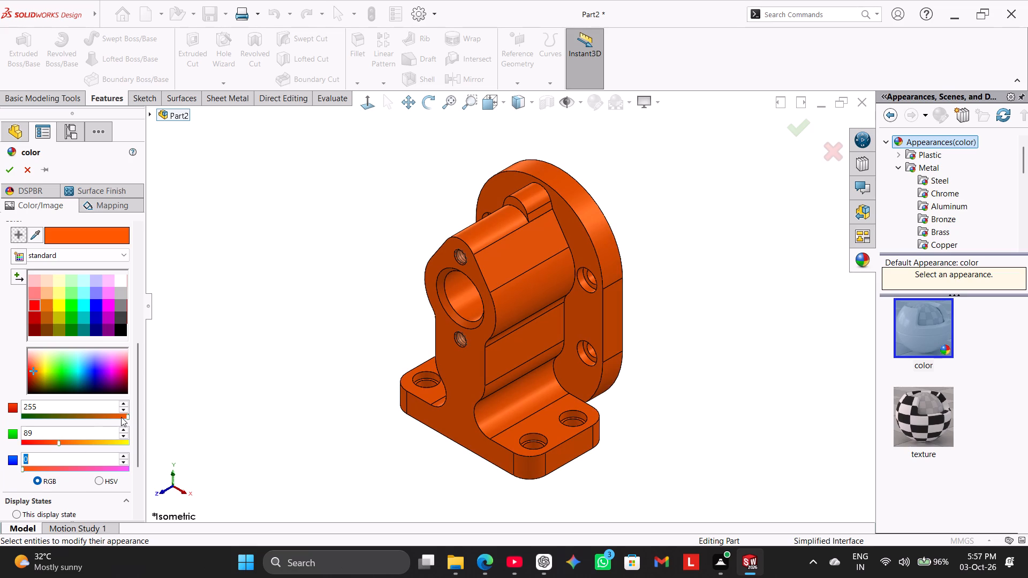
Adjust the orange to red 249 and green 72, and apply the colour to the part.
left_click(122, 417)
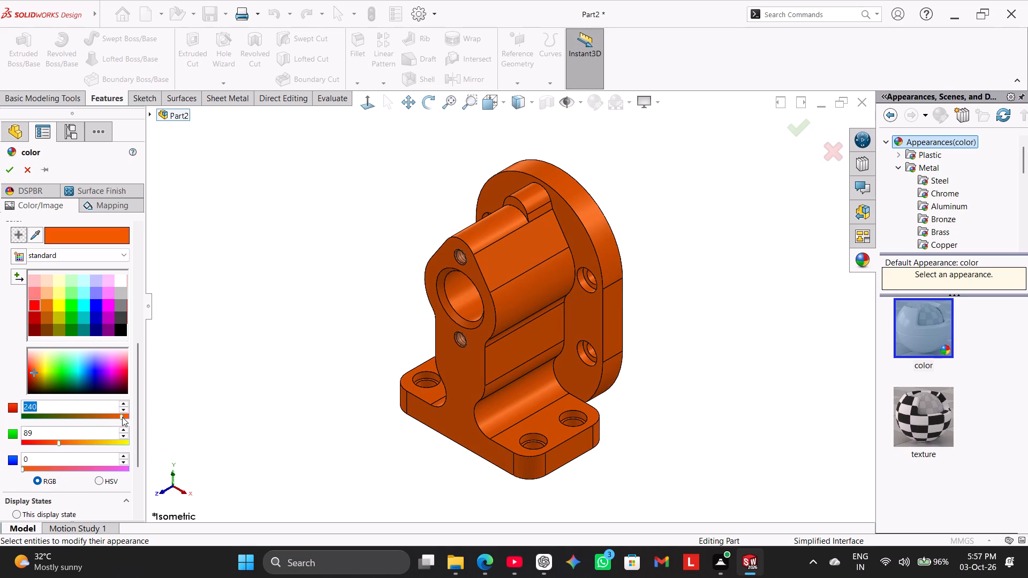
left_click(126, 417)
left_click(52, 441)
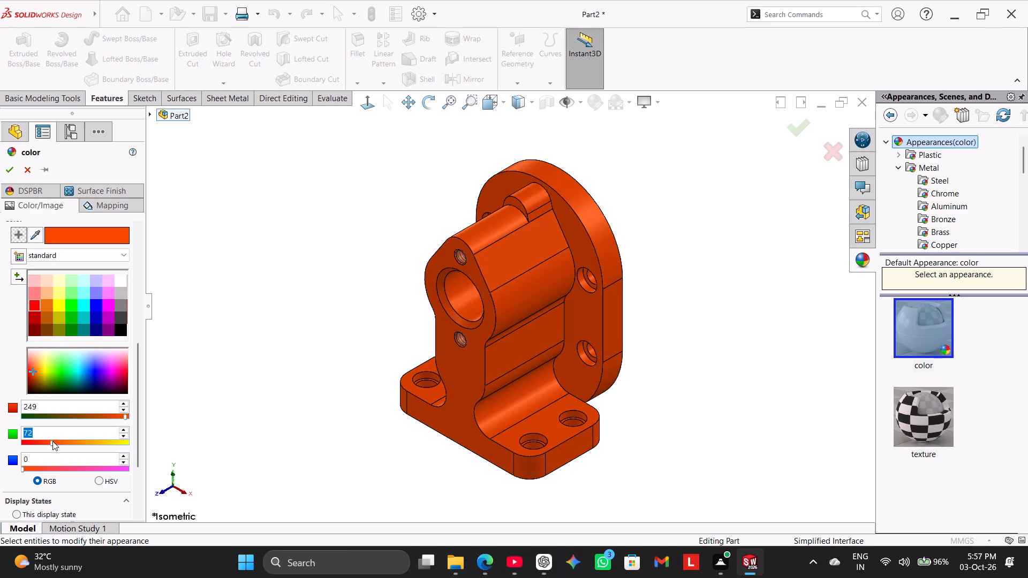
left_click(12, 172)
right_click_drag(268, 307, 428, 203)
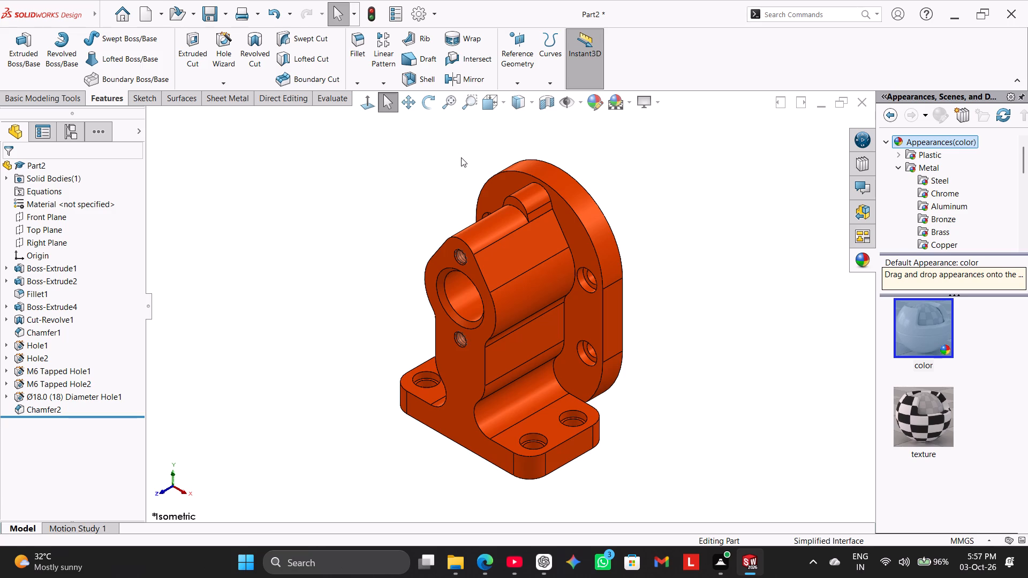
Save the part under the new file name SLIDER in the Internship Works folder, as a SOLIDWORKS Part.
left_click(223, 14)
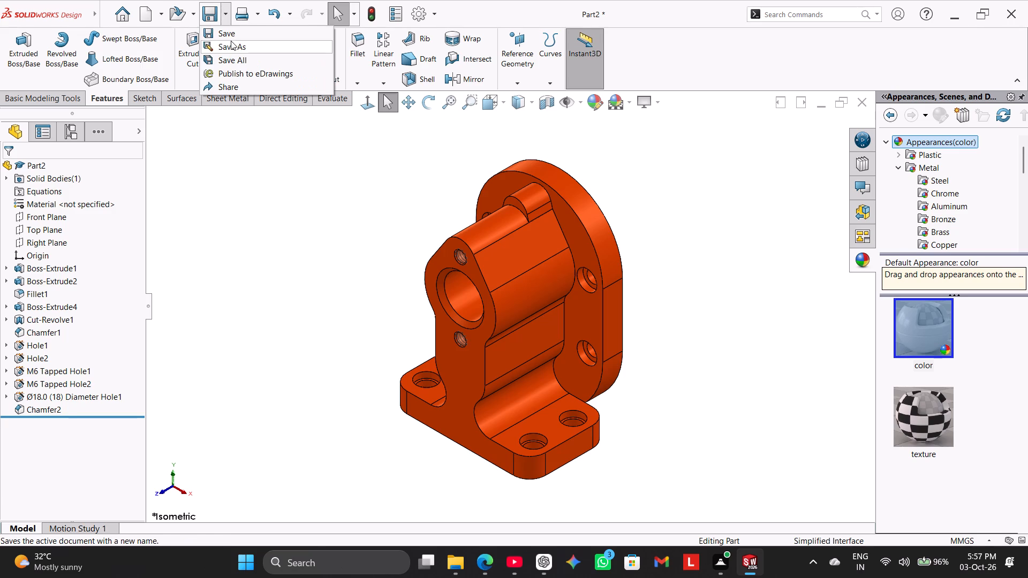
left_click(233, 44)
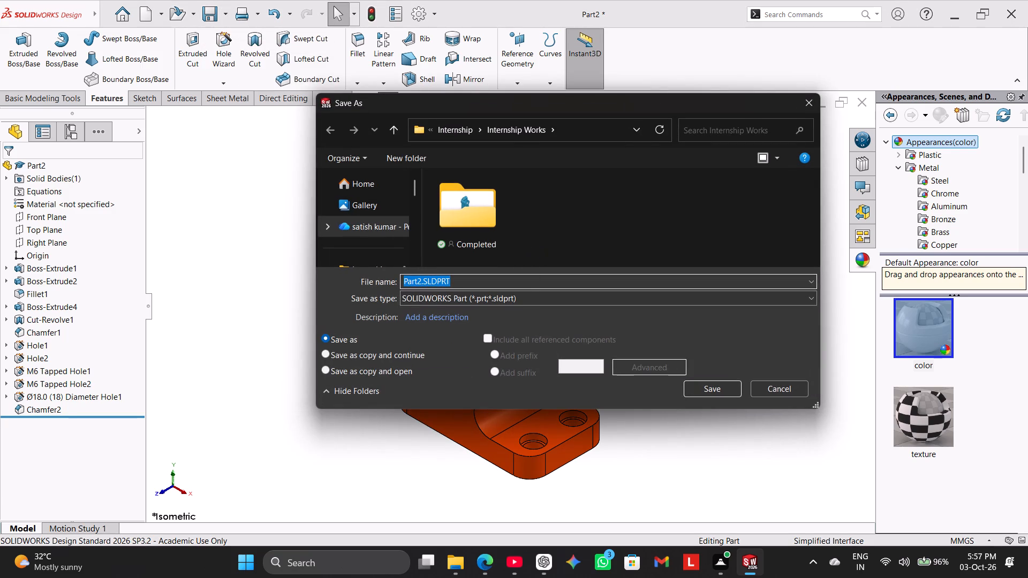
key("ctrl+v")
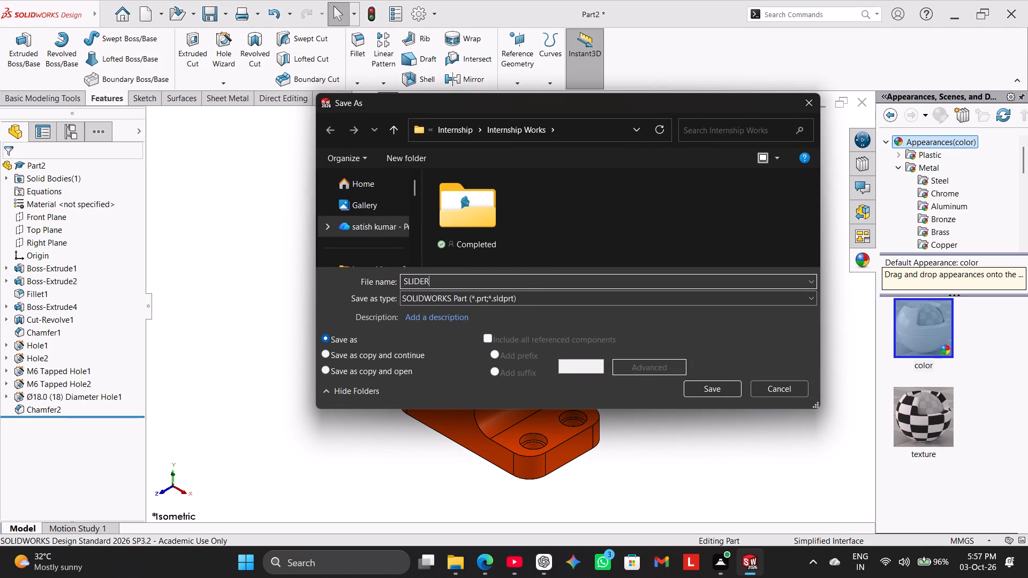
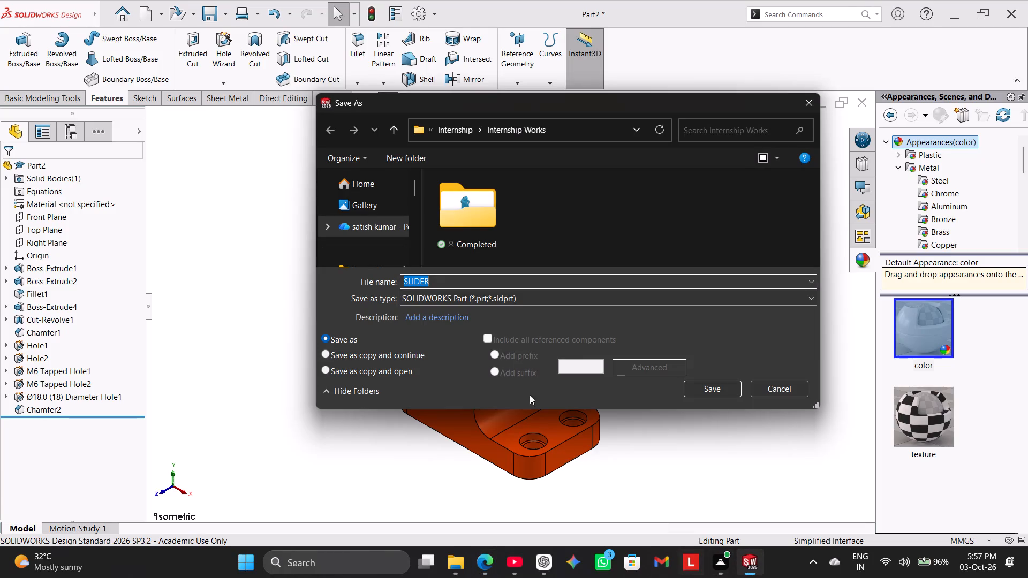
Replace the file name SLIDER with Gear Pump Mounting Base and save the SOLIDWORKS Part in the Internship Works folder.
left_click(502, 280)
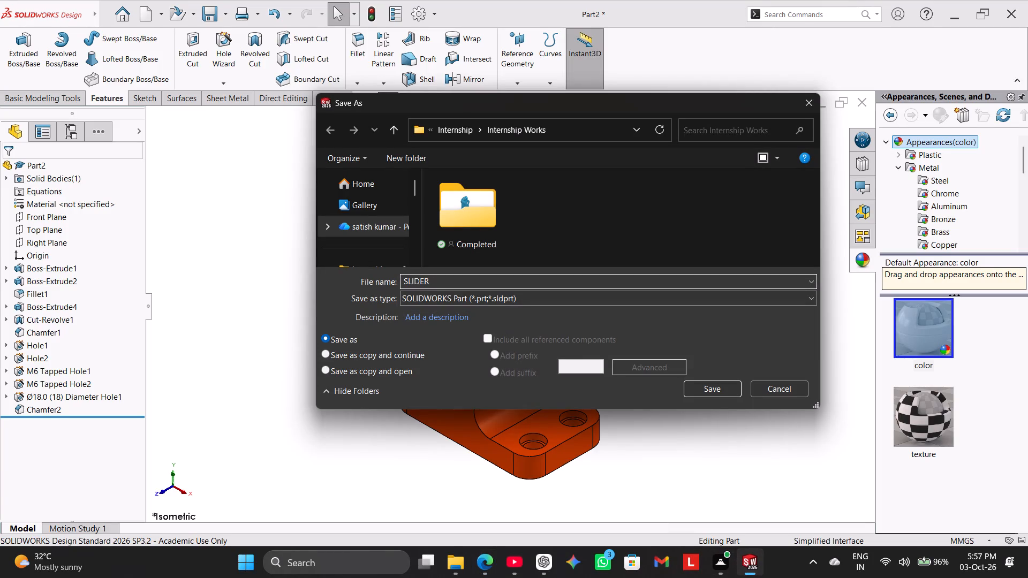
key("ctrl+a")
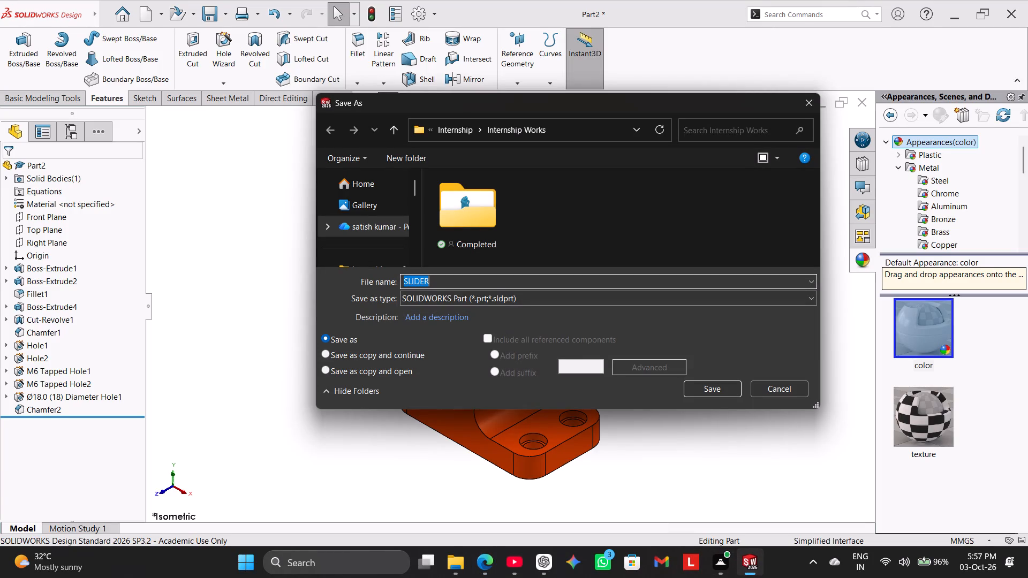
key("ctrl+v")
key("Return")
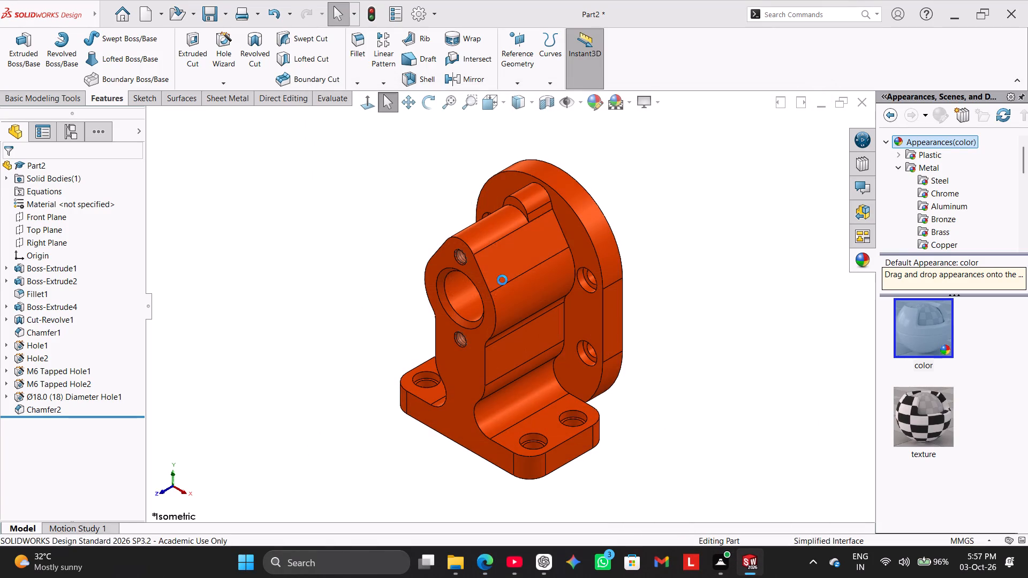
Save a copy of the part as an Adobe PDF named Gear Pump Mounting Base in the Internship Works folder.
left_click(226, 9)
left_click(230, 45)
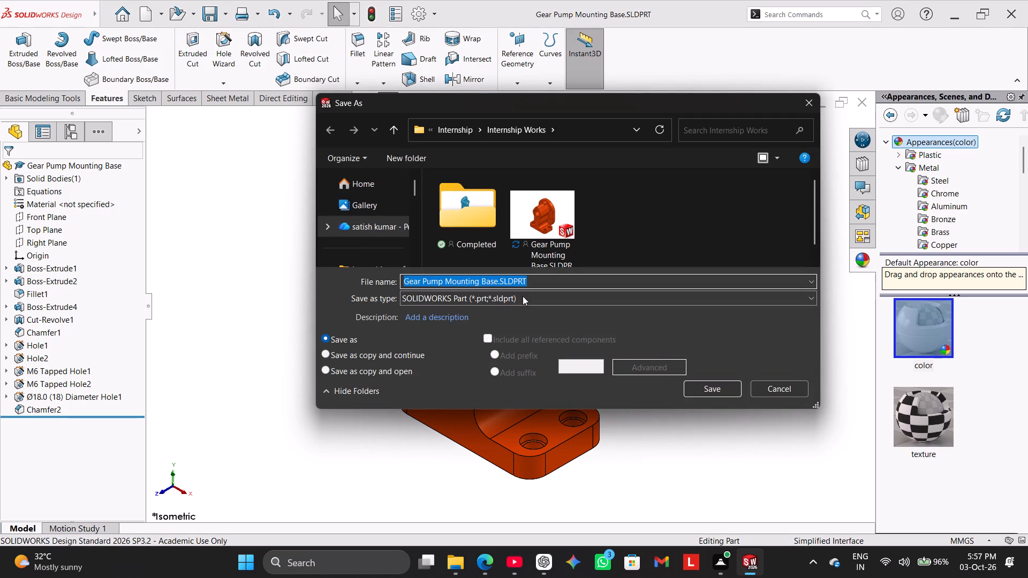
left_click(524, 297)
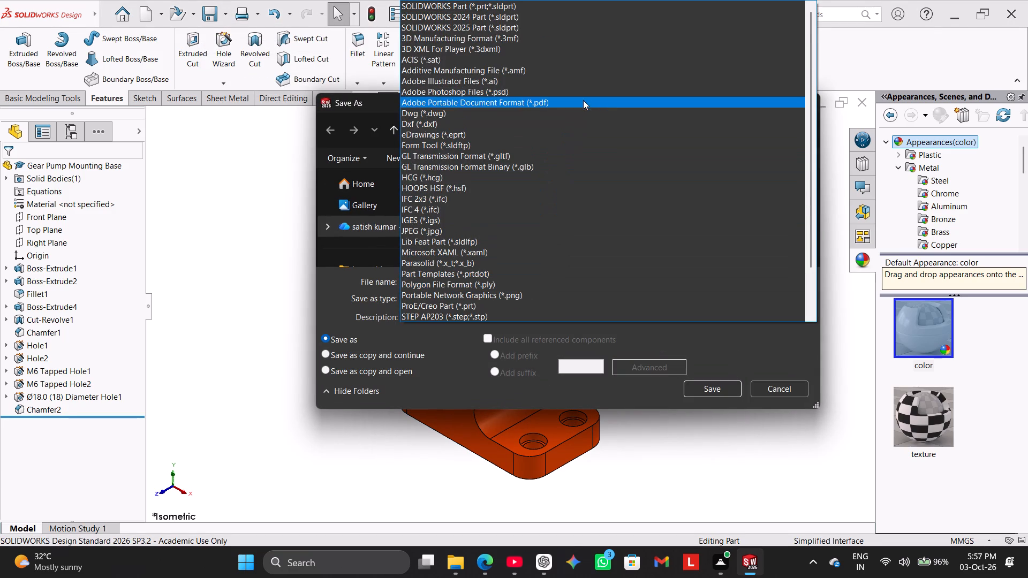
left_click(583, 100)
left_click(728, 412)
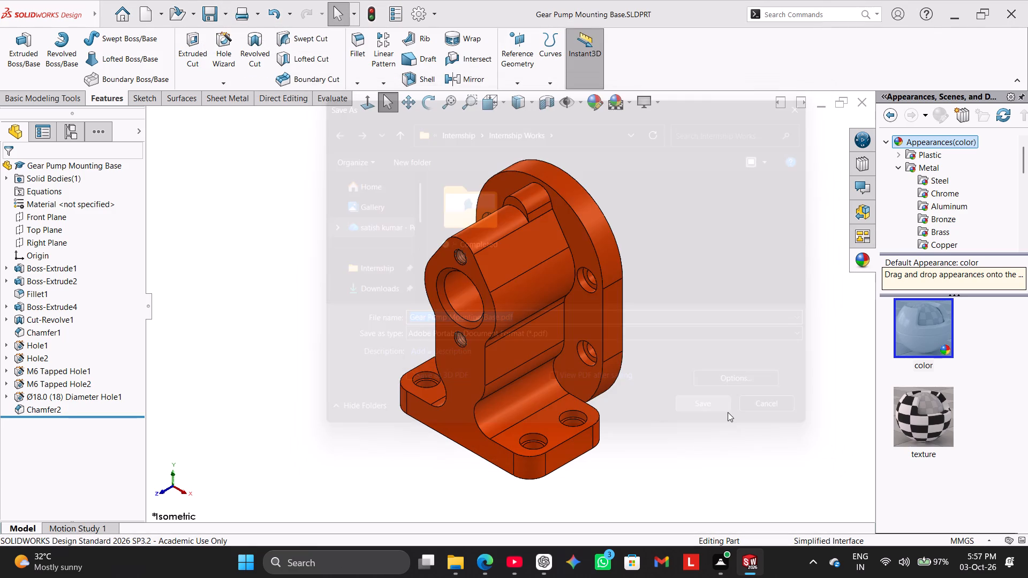